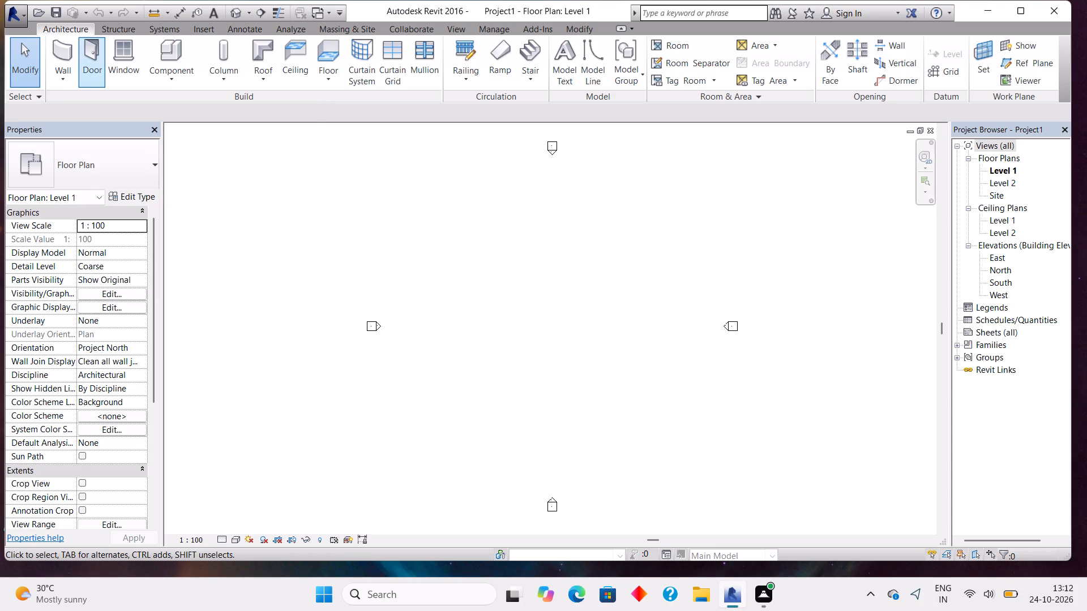
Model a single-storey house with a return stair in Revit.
Set the project's length units to feet and fractional inches.
key("u")
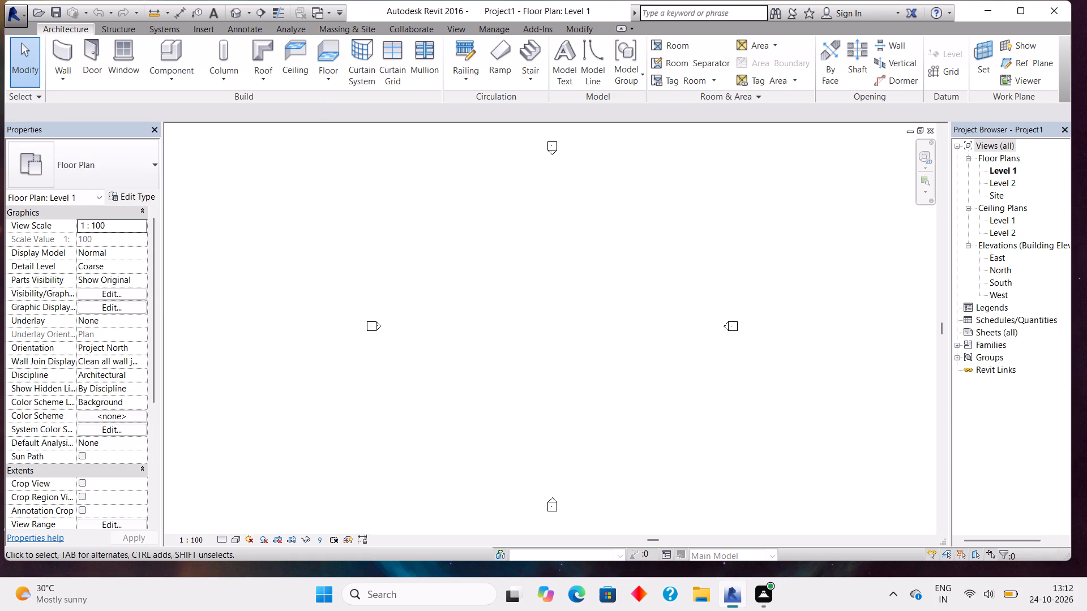
key("n")
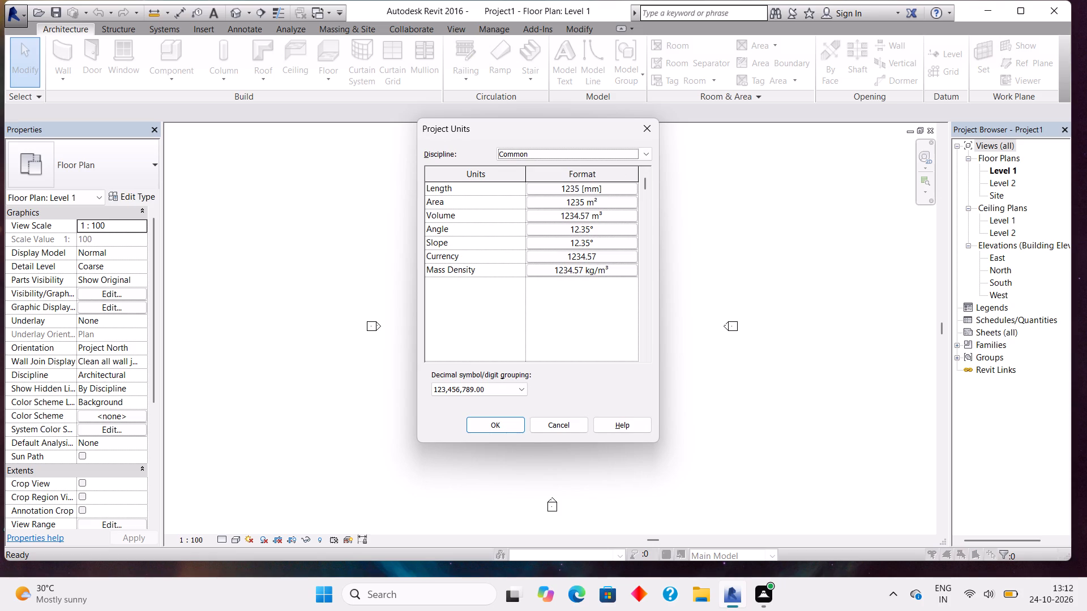
left_click(590, 187)
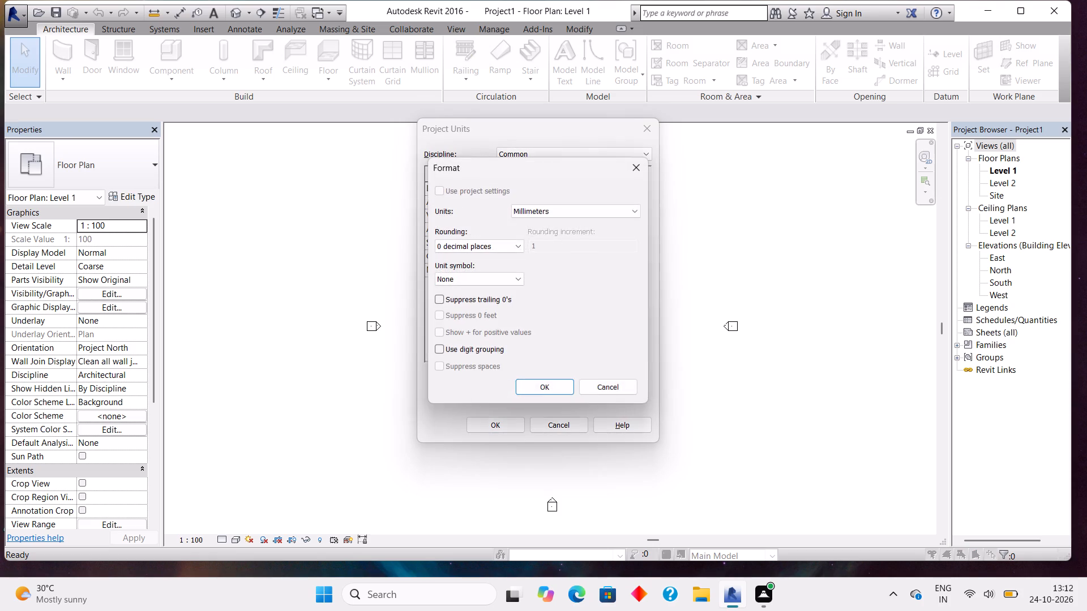
left_click(576, 209)
left_click(565, 235)
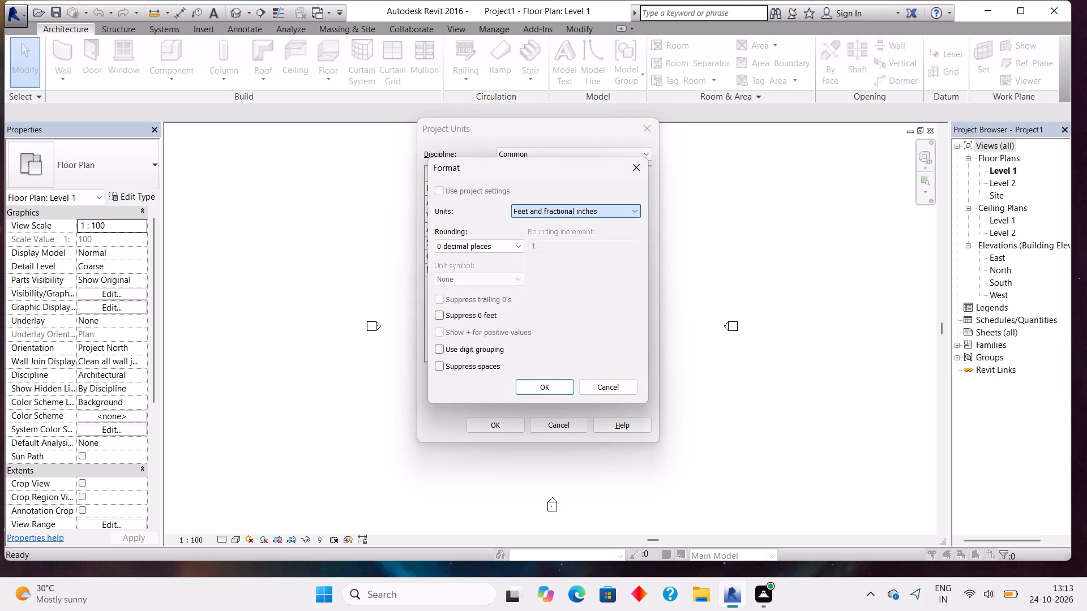
left_click(555, 389)
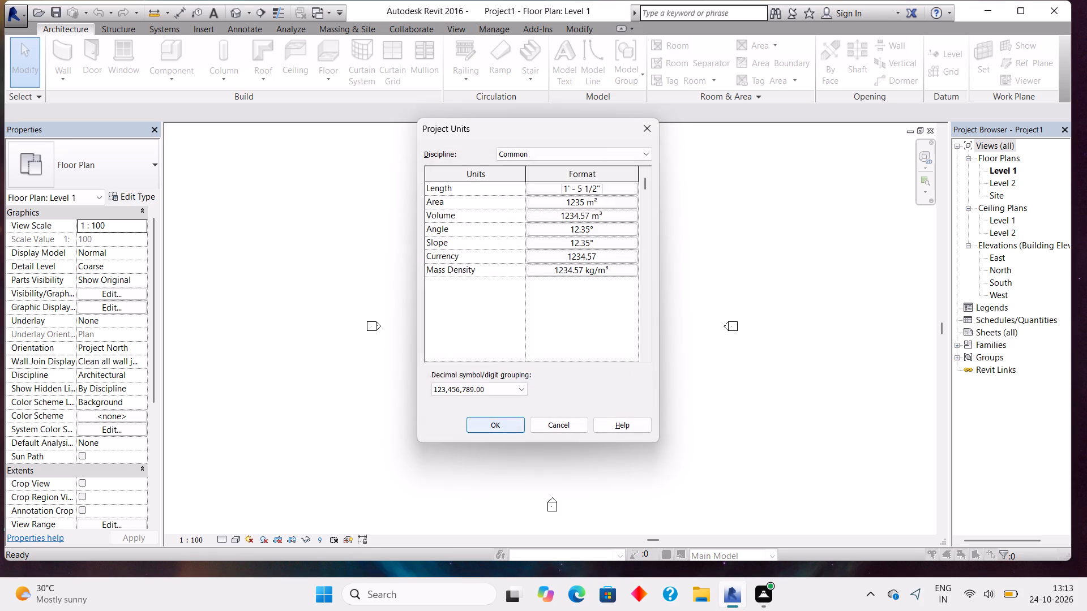
left_click(507, 425)
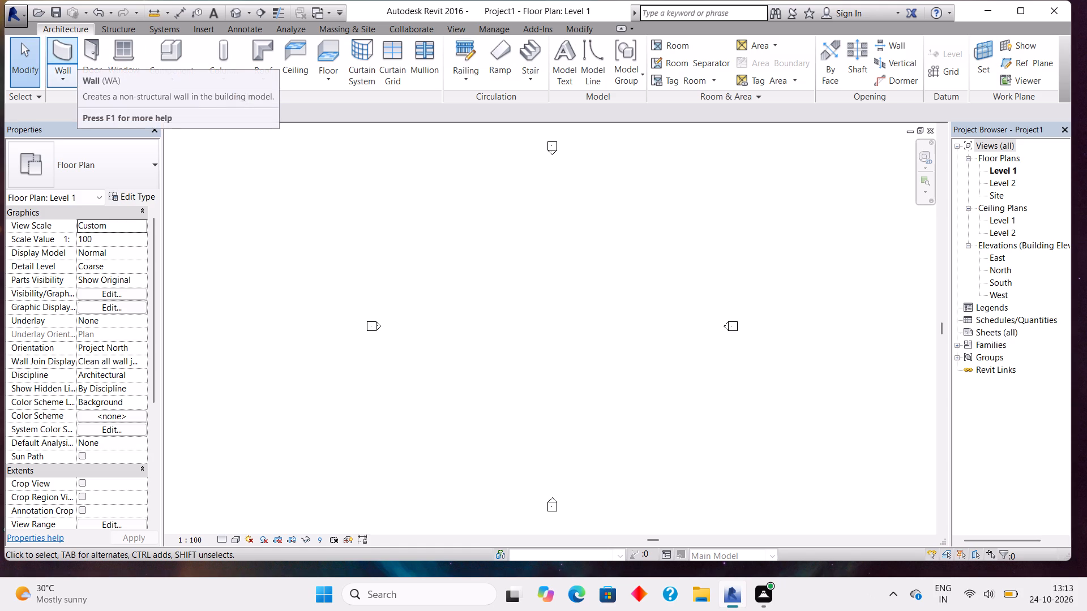
Set up a Generic - 150mm wall with its height up to Level 2 and location line at Finish Face: Exterior.
left_click(66, 51)
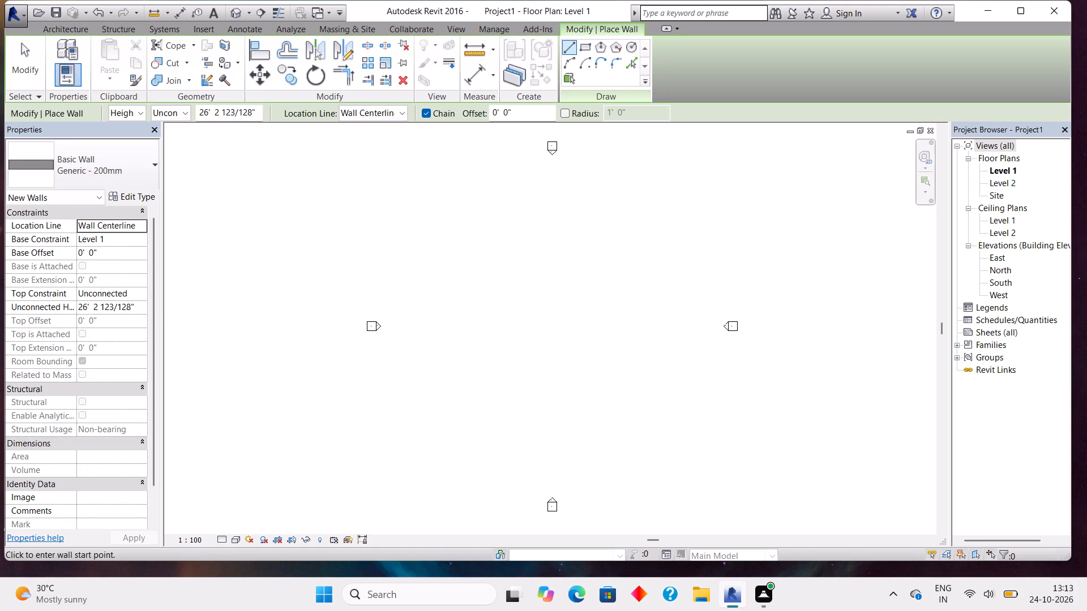
left_click(186, 112)
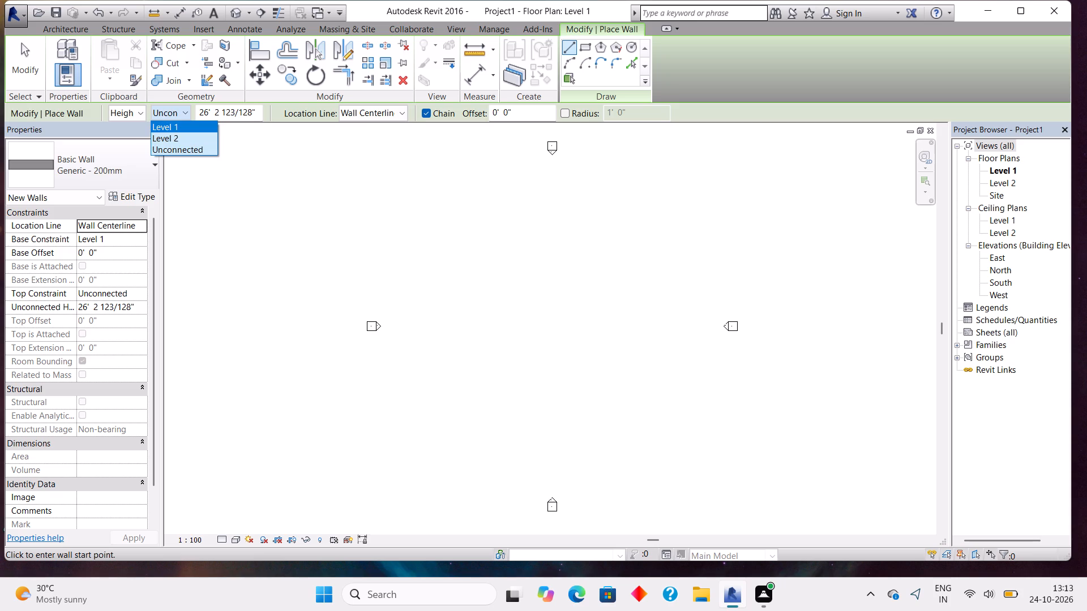
left_click(189, 135)
left_click(362, 109)
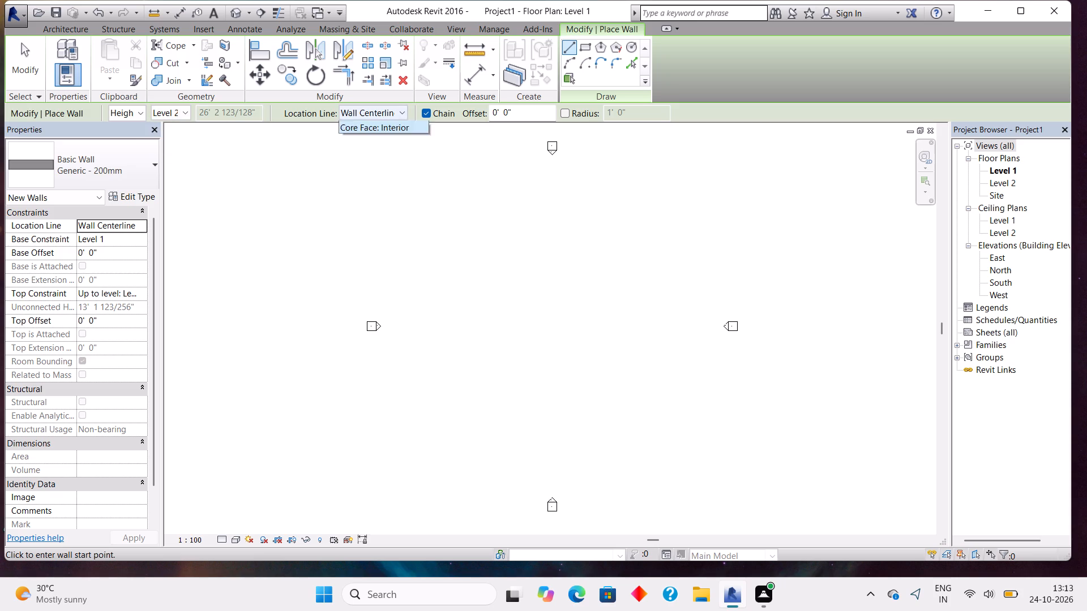
left_click(367, 153)
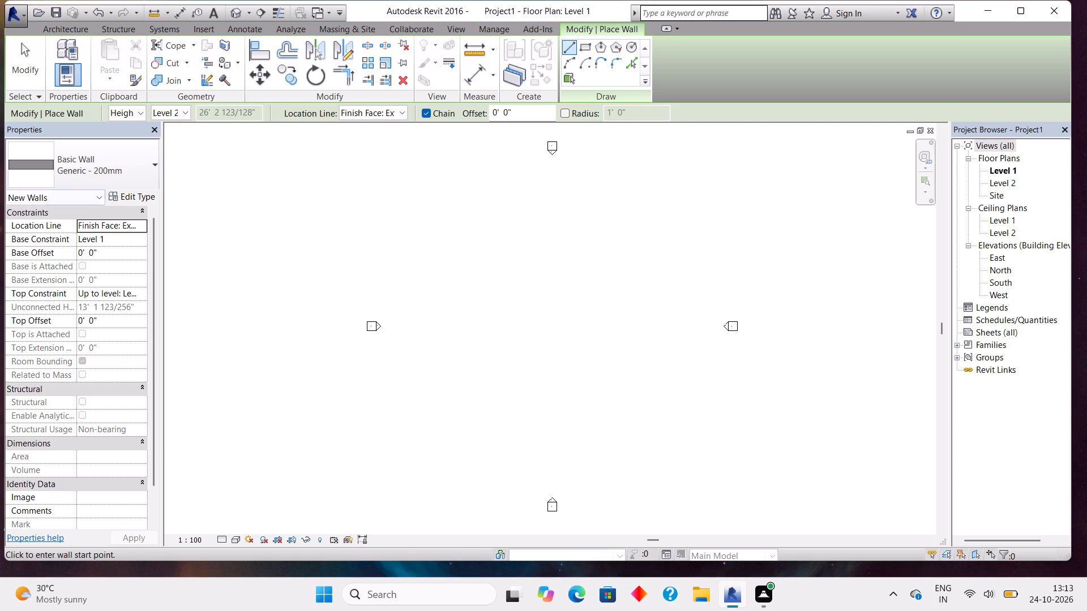
left_click(79, 170)
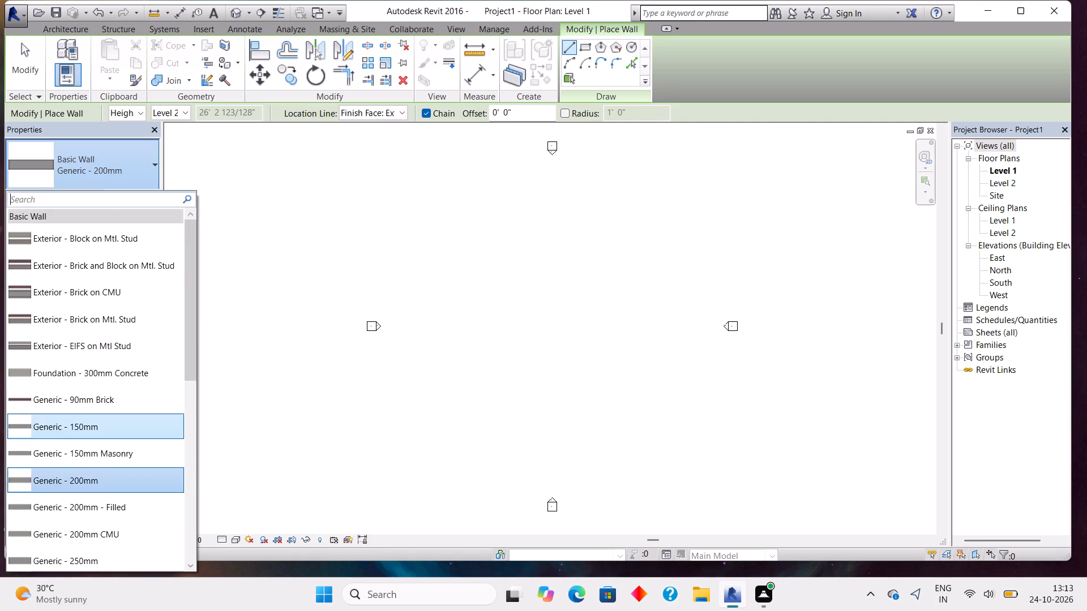
left_click(102, 421)
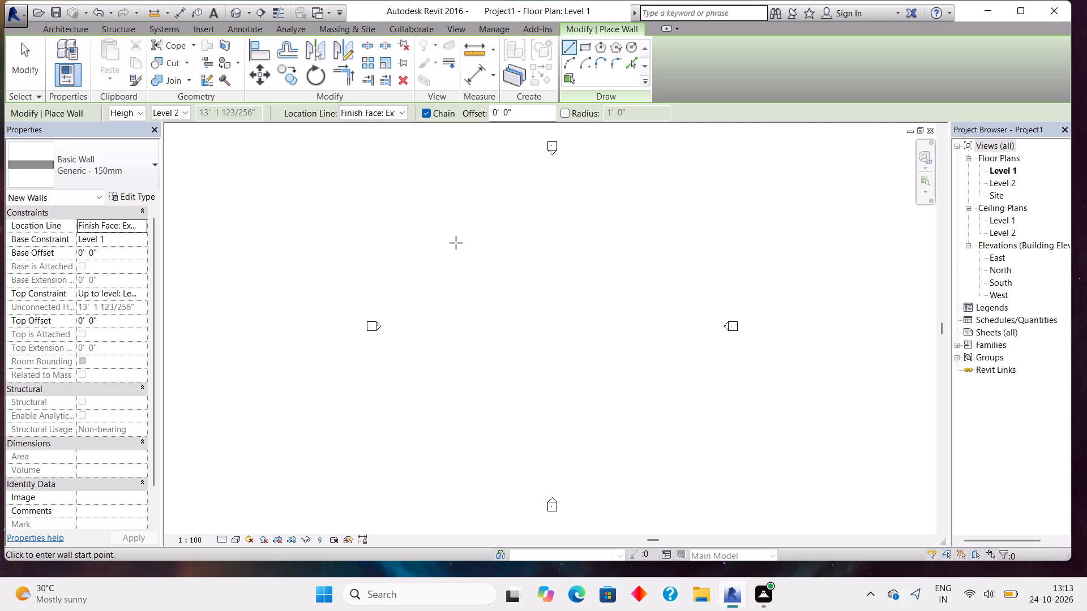
Draw a closed rectangle of exterior walls, 30' wide and 40' long, between the elevation markers.
left_click(456, 243)
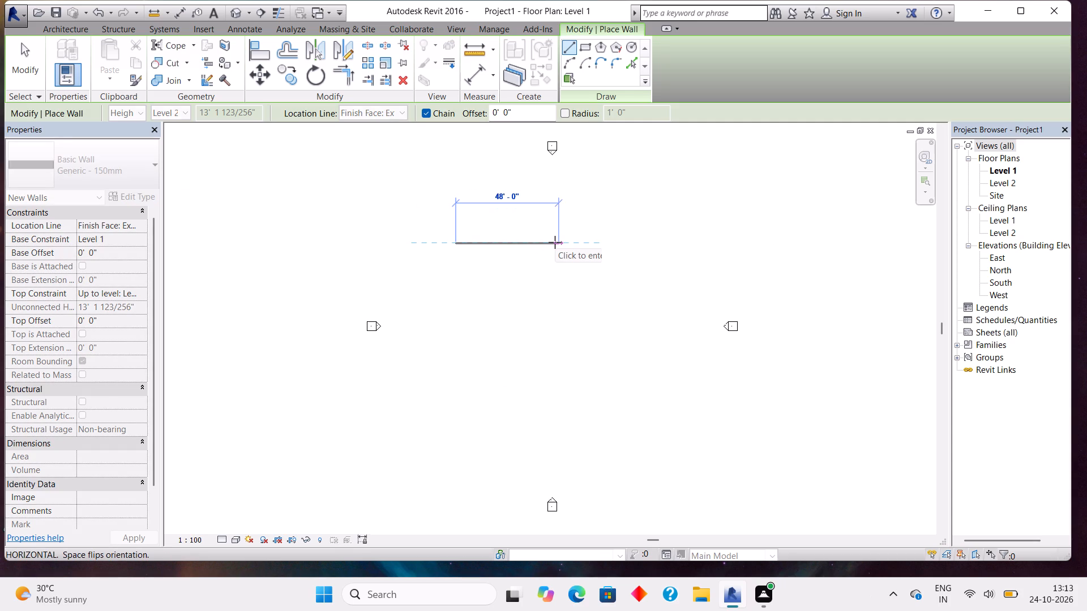
type("30")
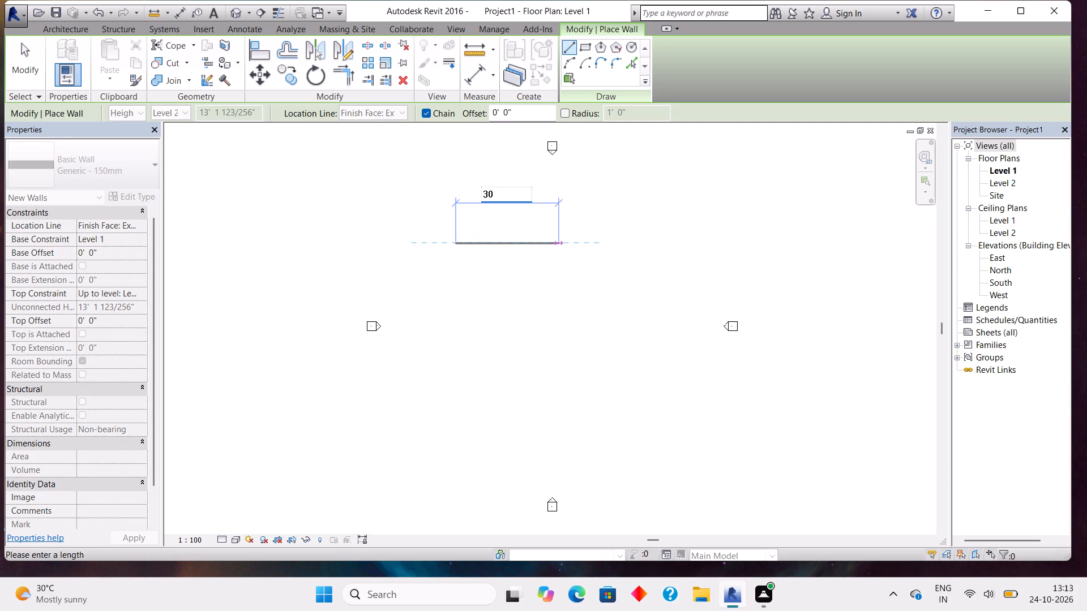
key("Return")
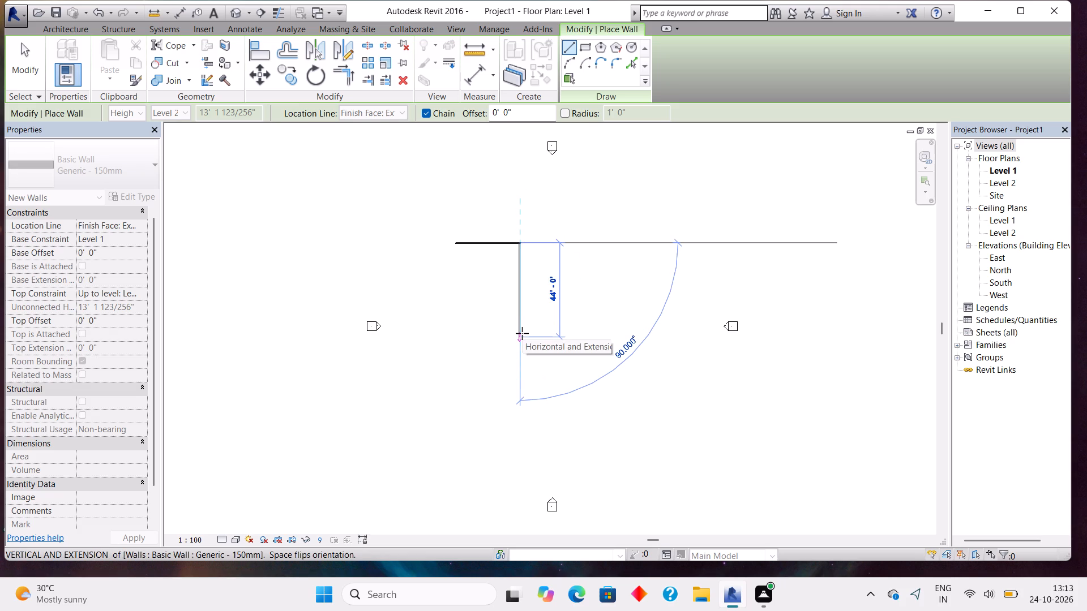
type("40")
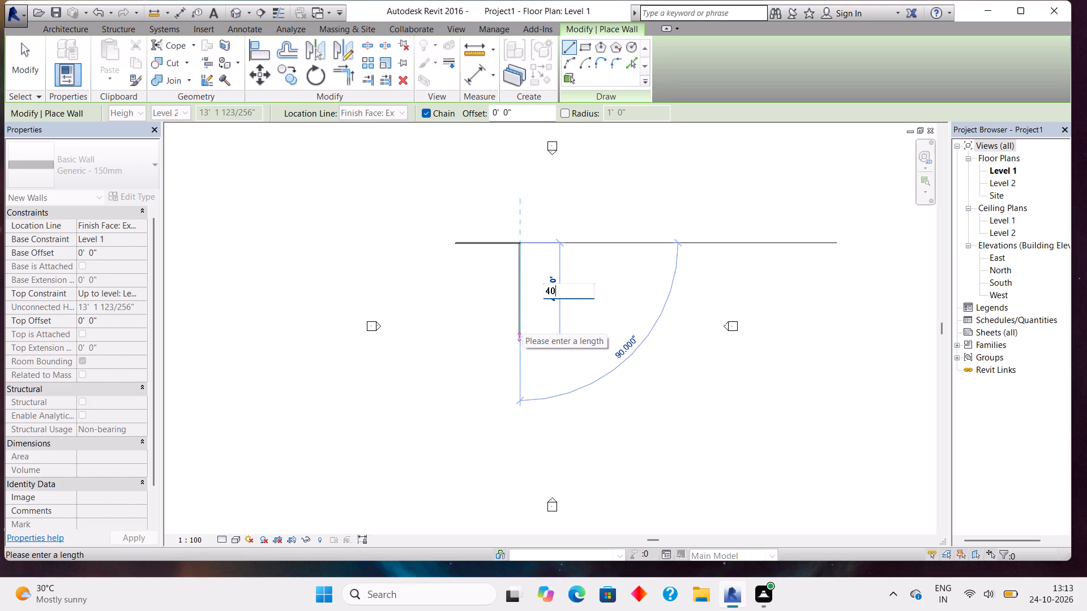
key("Return")
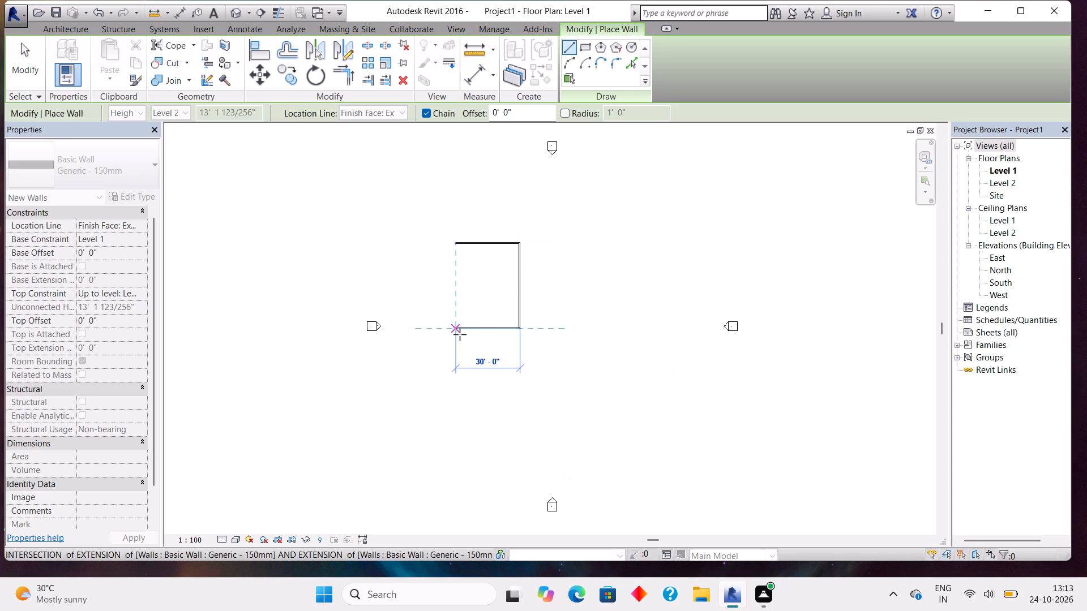
left_click(460, 334)
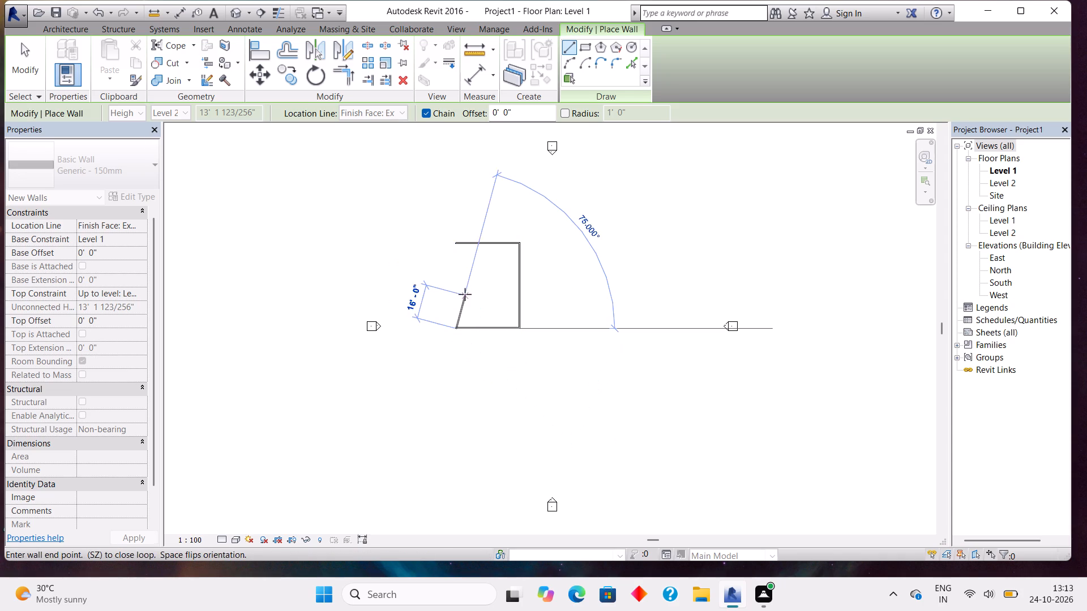
left_click(456, 247)
Draw two interior walls enclosing a room about 9'-6" wide by 9'-9" deep in the building's upper-left corner.
scroll(489, 304, "up", 3)
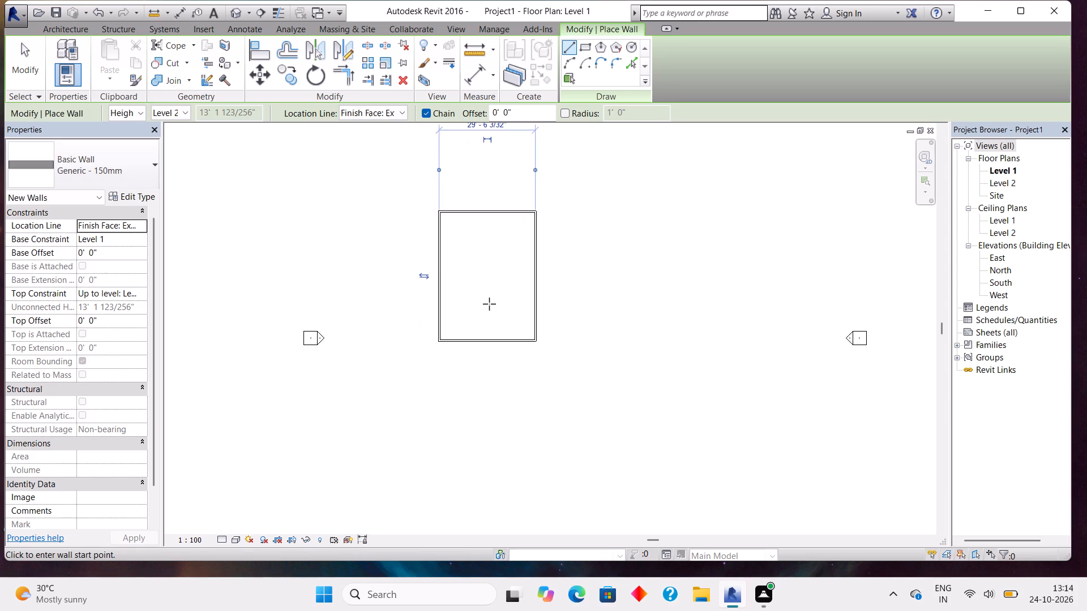
scroll(489, 304, "up", 6)
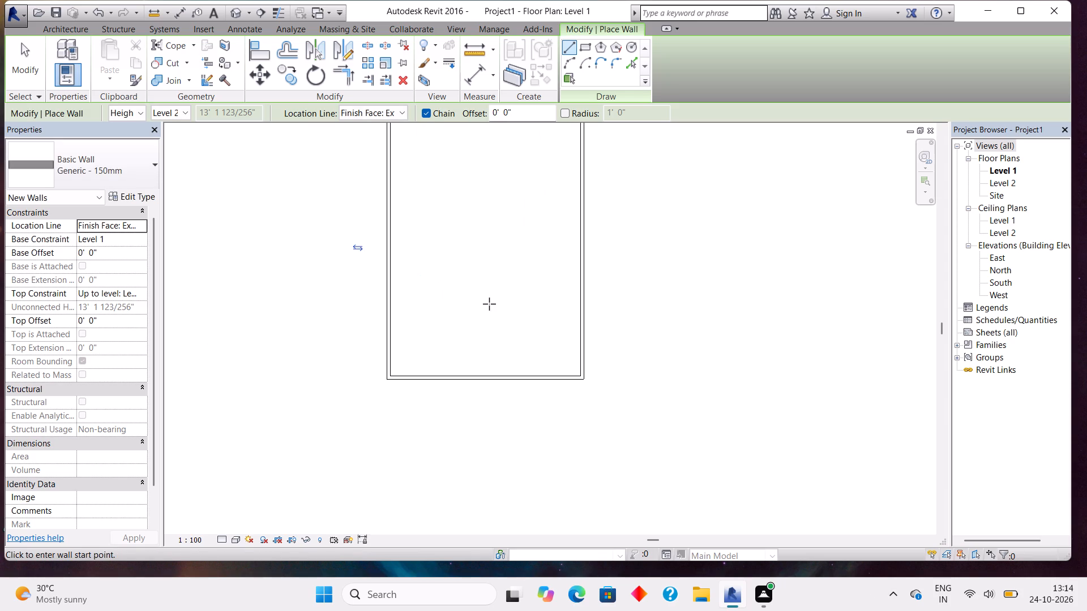
middle_click_drag(487, 270, 527, 350)
scroll(527, 350, "up", 2)
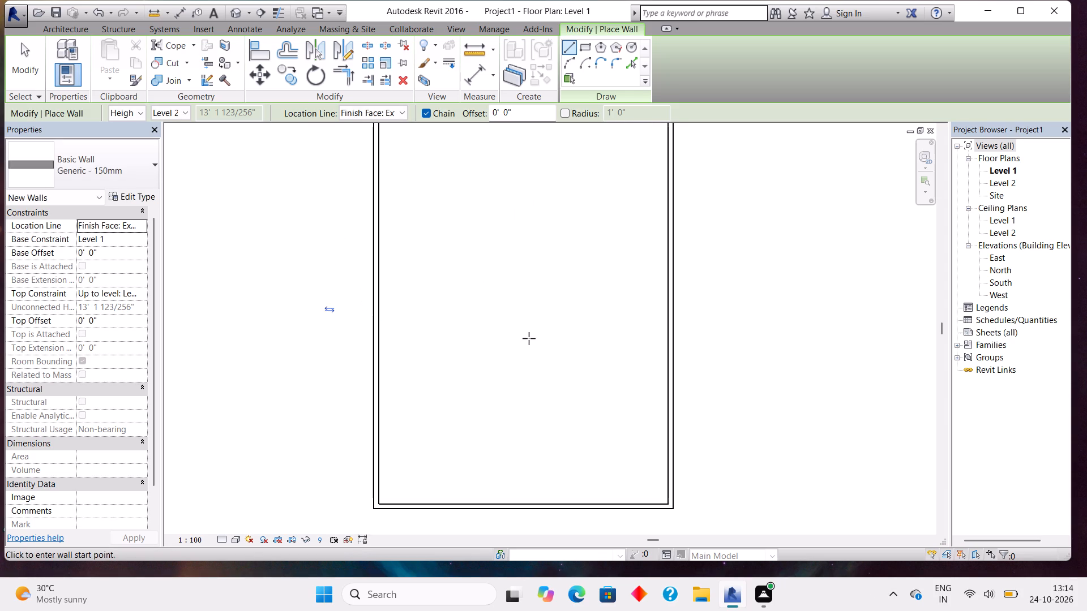
middle_click_drag(529, 338, 525, 358)
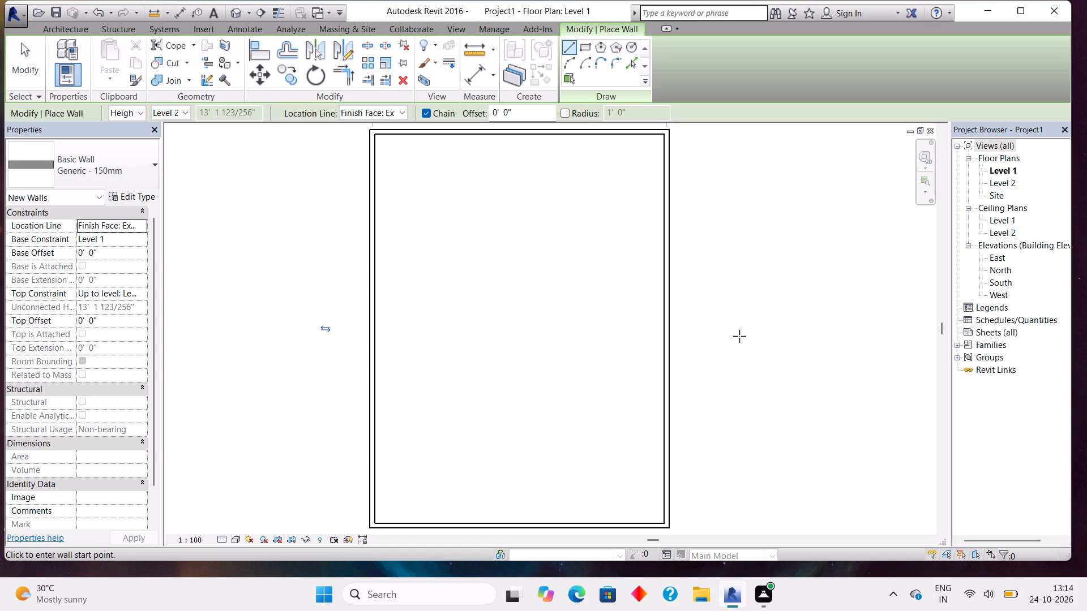
left_click(73, 21)
left_click(74, 29)
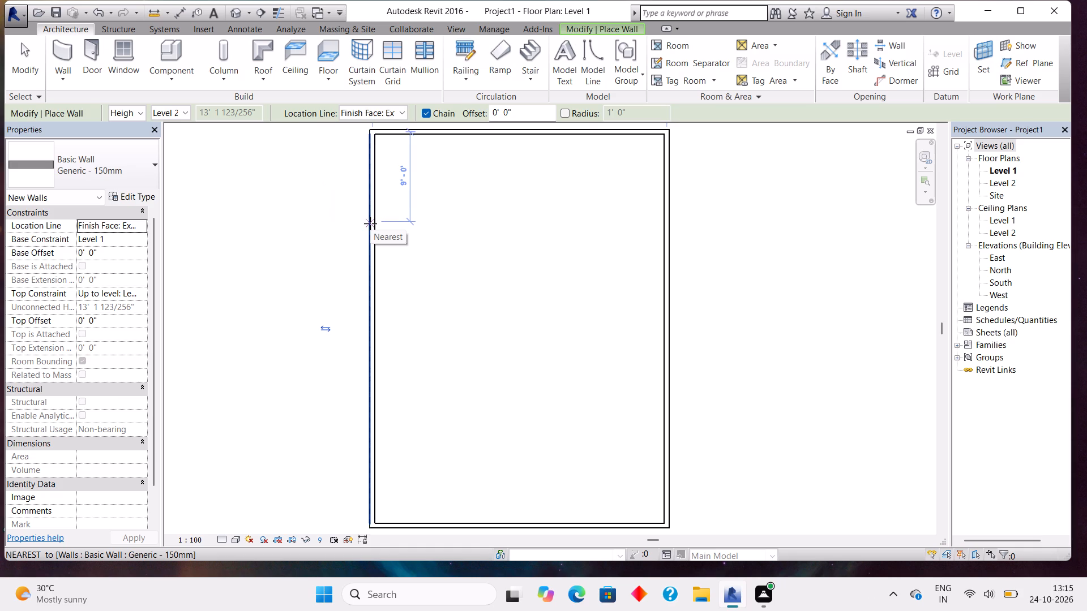
left_click(374, 229)
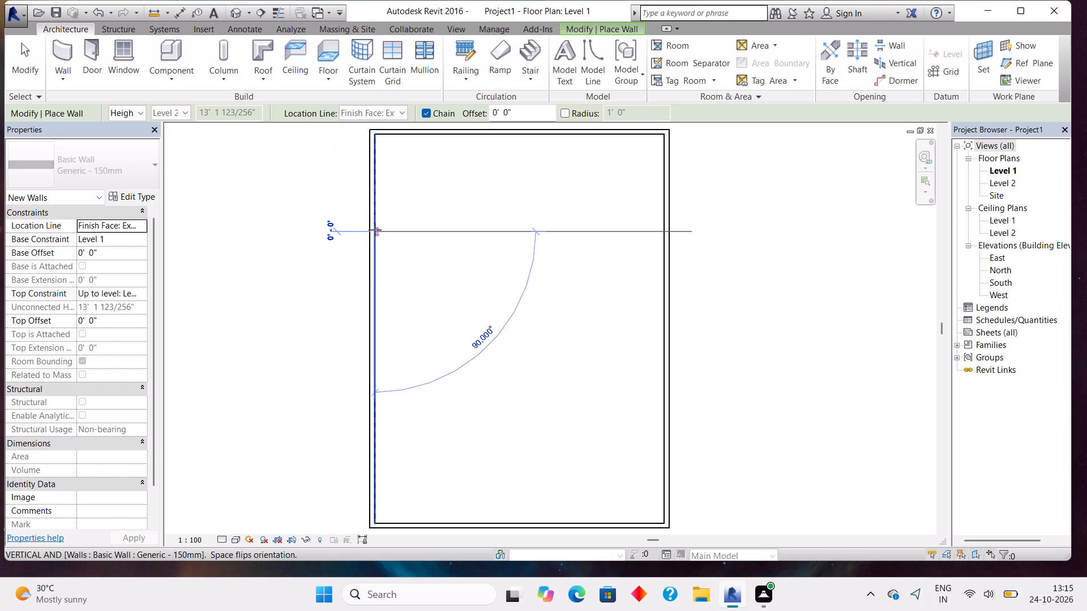
left_click(471, 229)
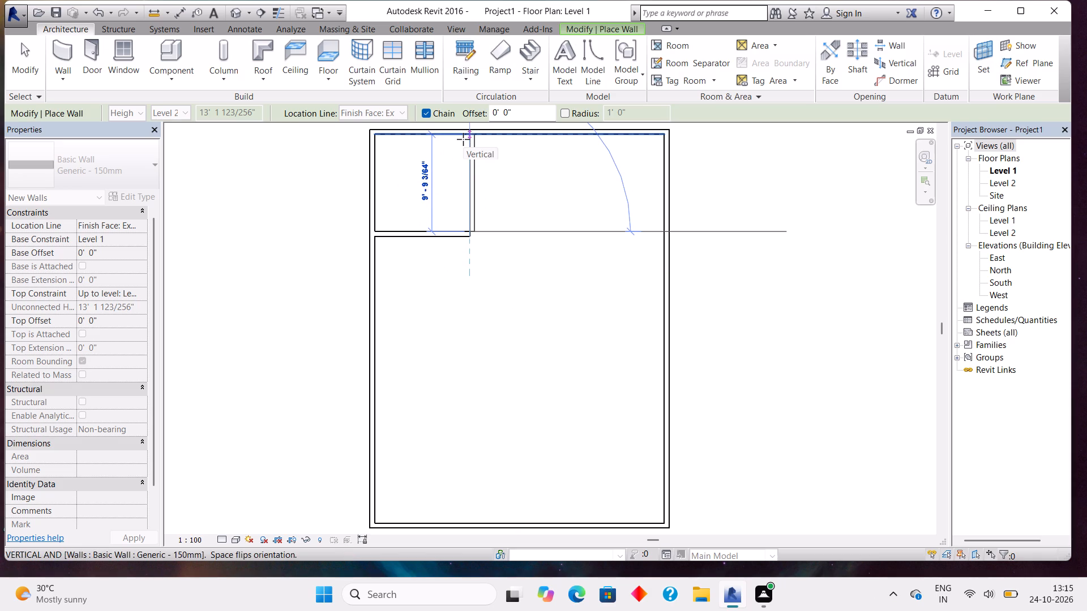
scroll(463, 139, "up", 2)
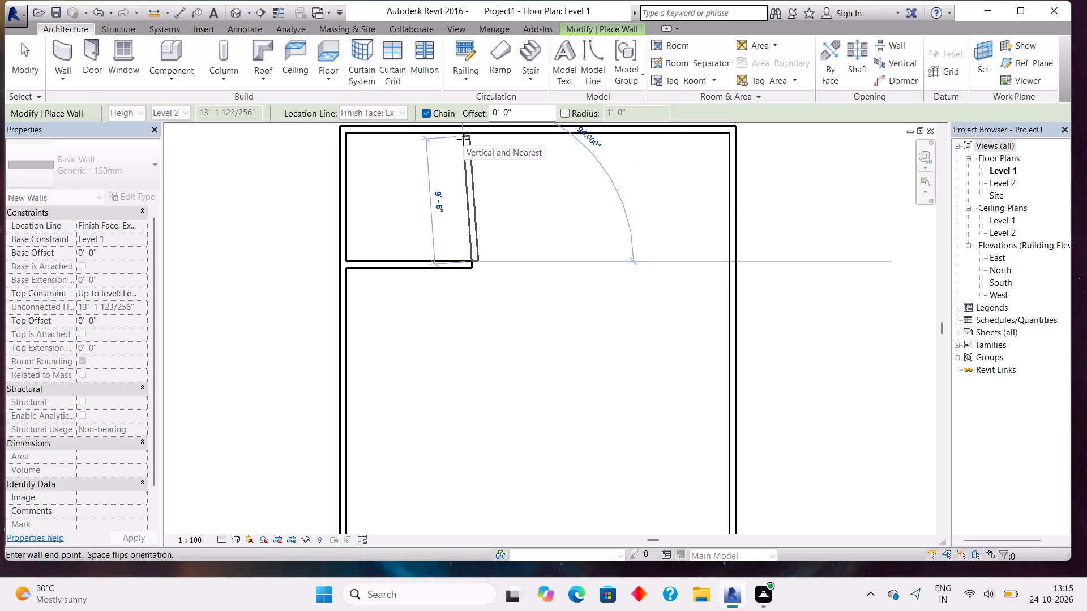
double_click(467, 139)
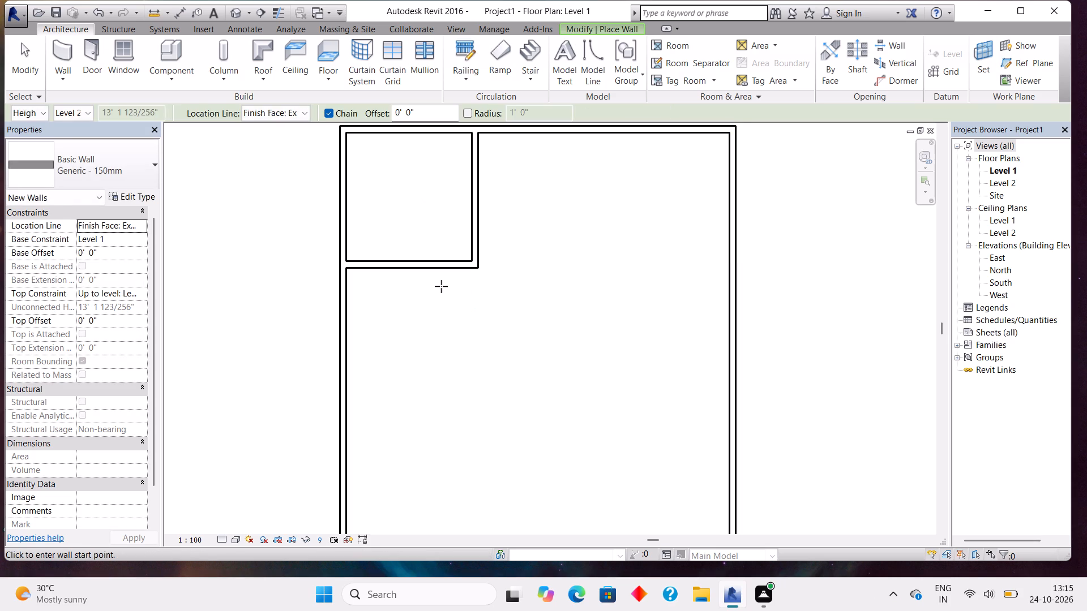
key("Escape")
Move the corner room's lower wall about 1' downward to deepen the room.
left_click(440, 264)
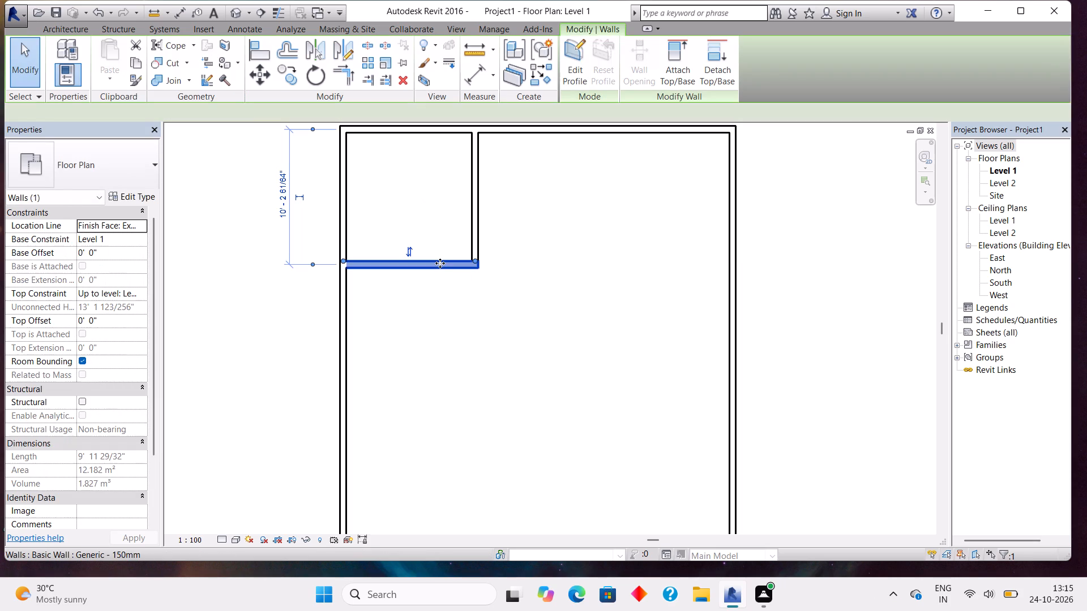
key("Down")
key("Down")
key("Down")
key("Down")
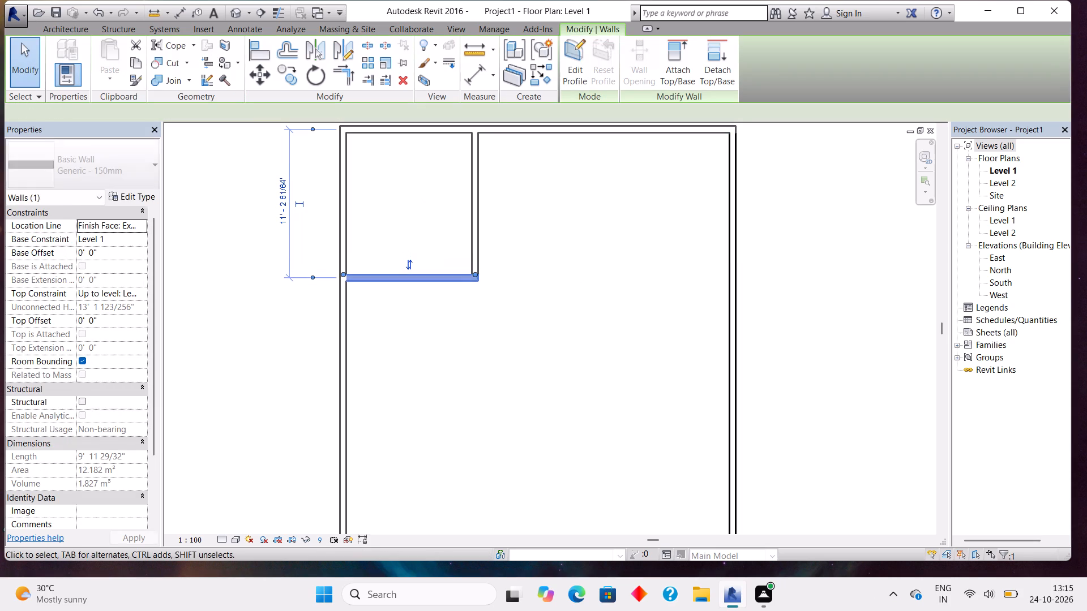
Set the aligned dimension to reference wall faces, and leave the command without placing a dimension.
left_click(468, 78)
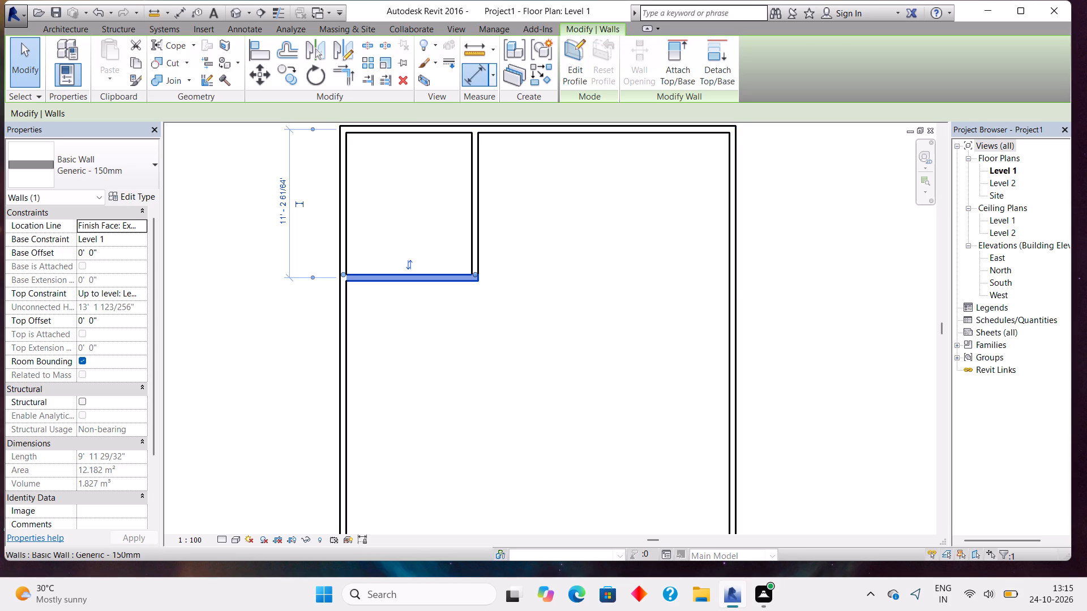
left_click(419, 132)
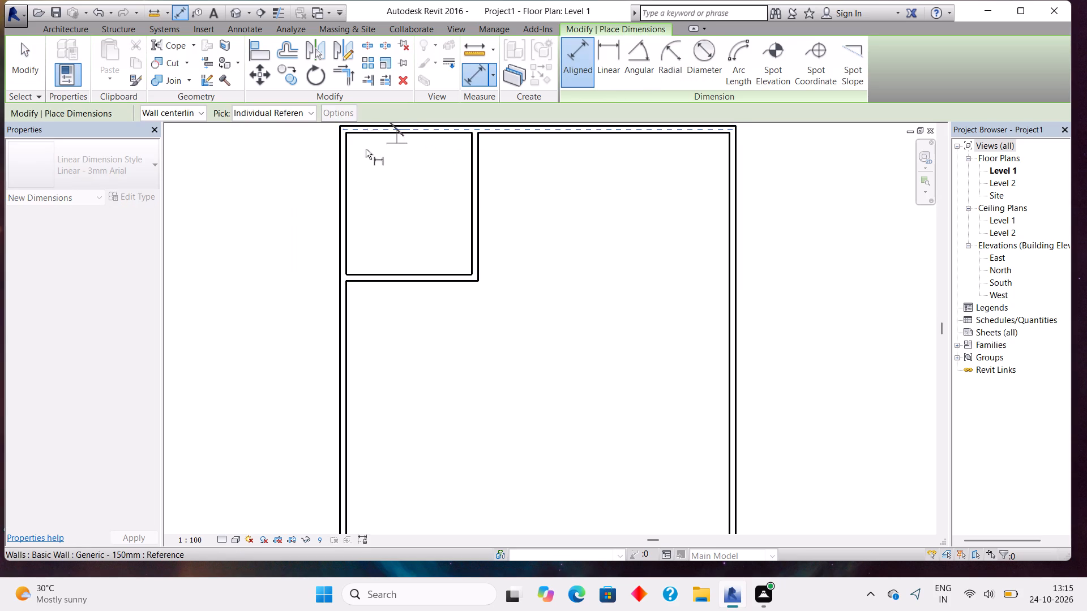
left_click(187, 115)
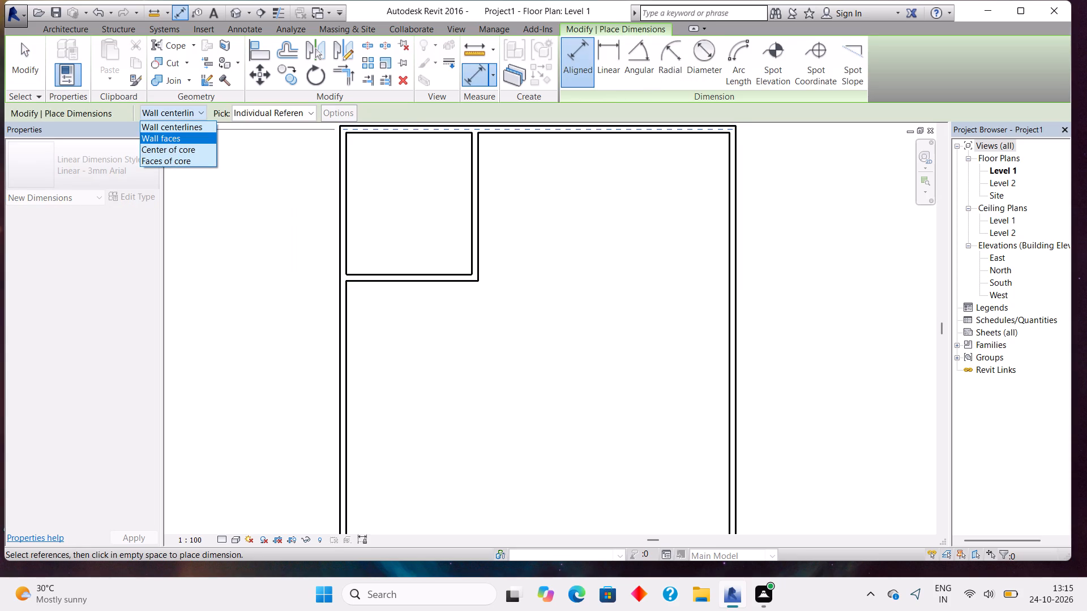
left_click(184, 139)
key("Escape")
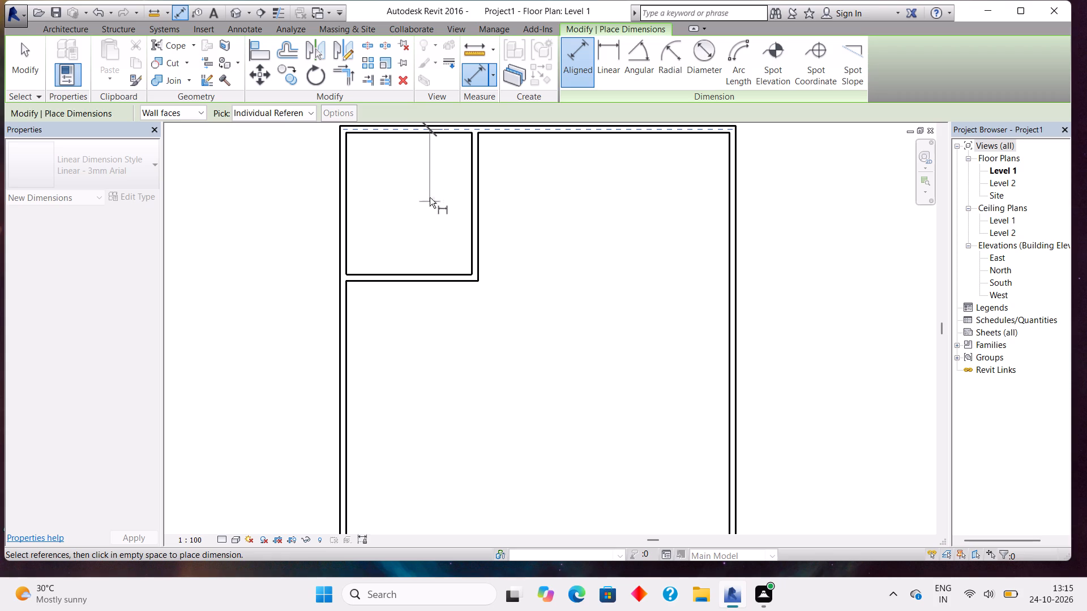
key("Escape")
key("Escape")
key("Escape")
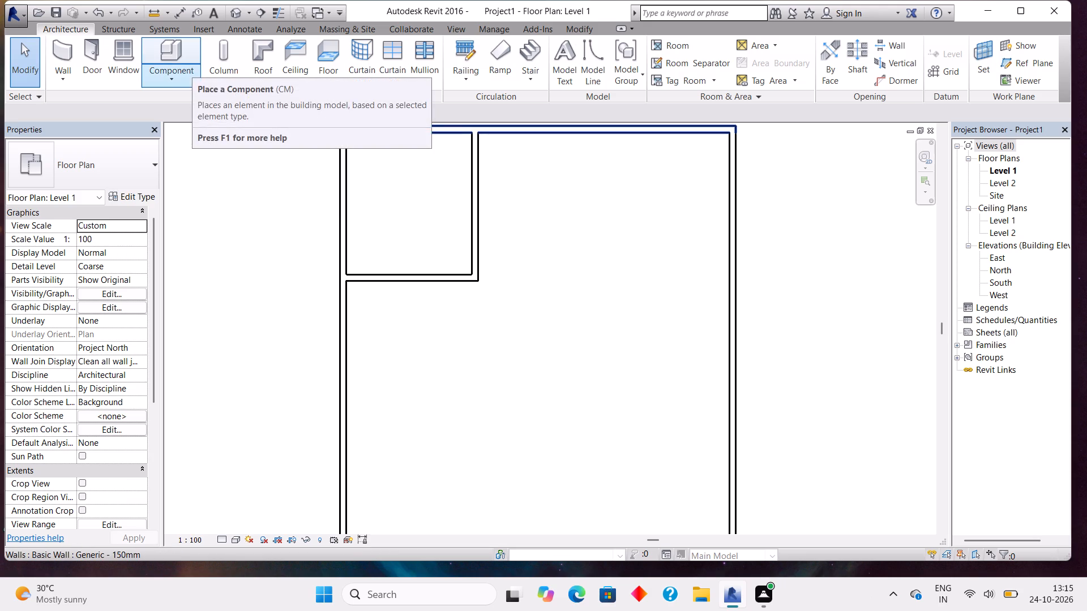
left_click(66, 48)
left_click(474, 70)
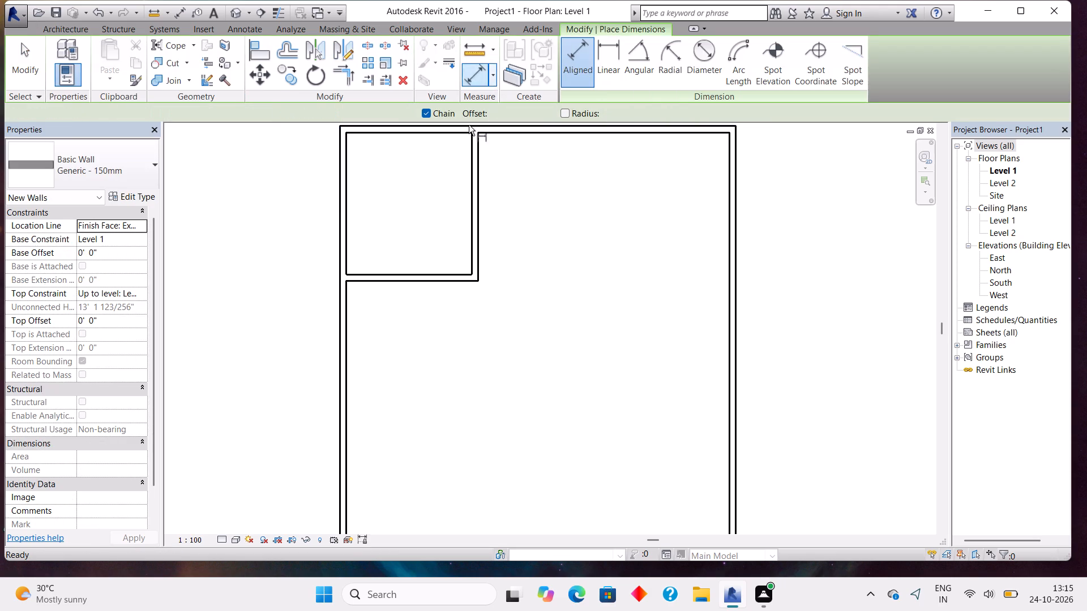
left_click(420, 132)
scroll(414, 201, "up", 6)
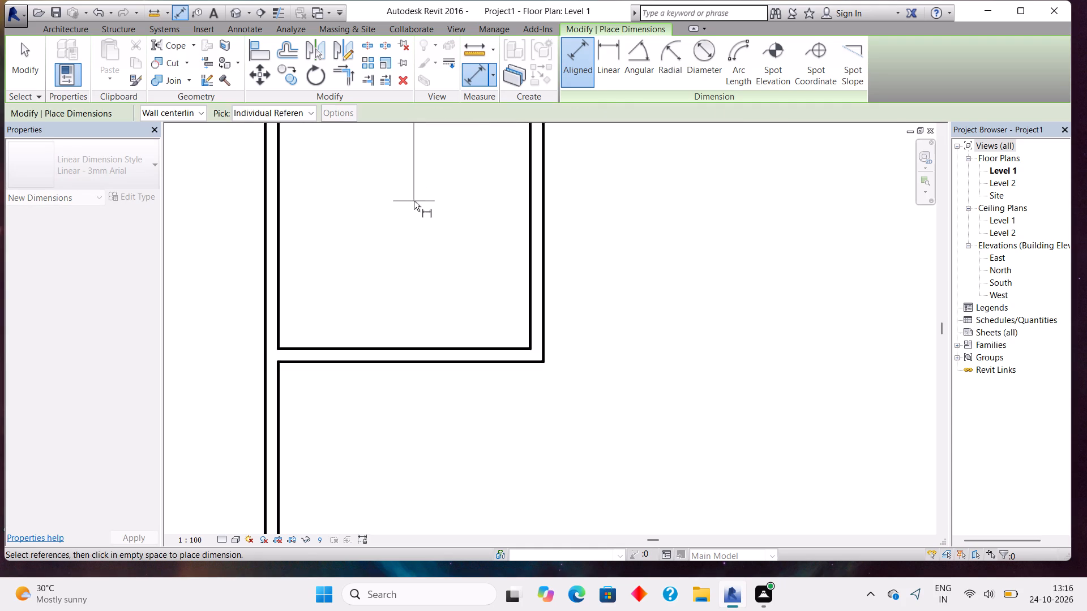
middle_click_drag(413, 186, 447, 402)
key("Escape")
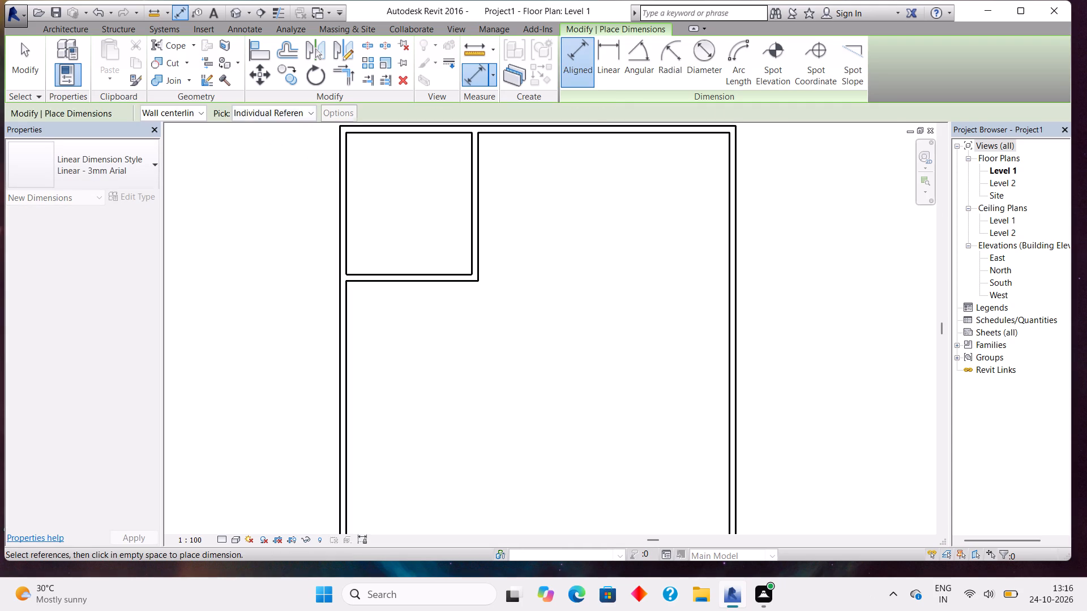
Set aligned dimensions to reference wall faces and check the corner room's depth between its upper and lower walls, without placing a dimension.
left_click(176, 105)
left_click(177, 141)
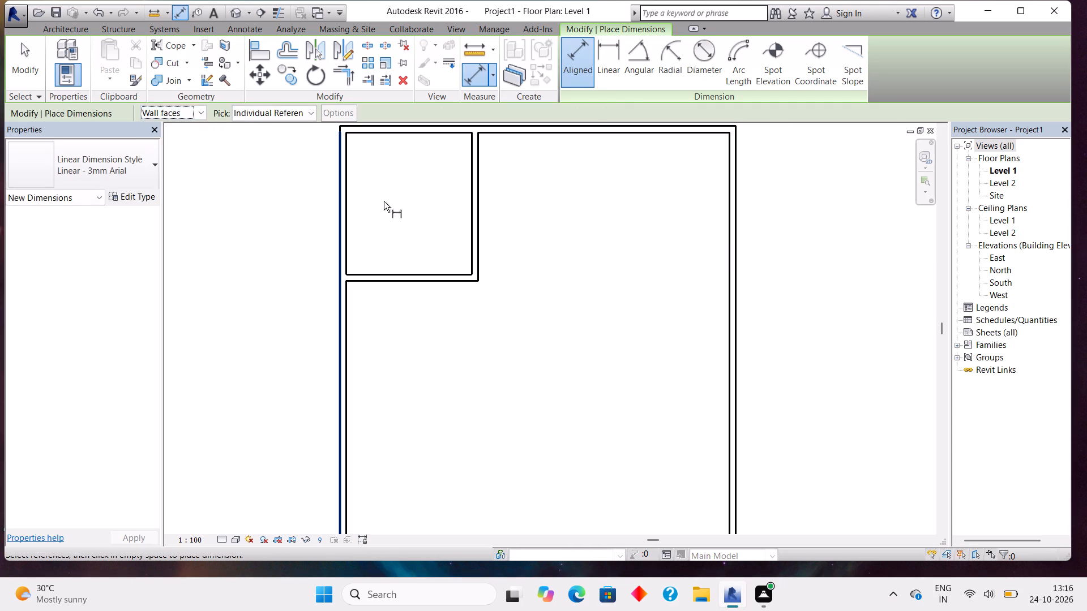
left_click(399, 136)
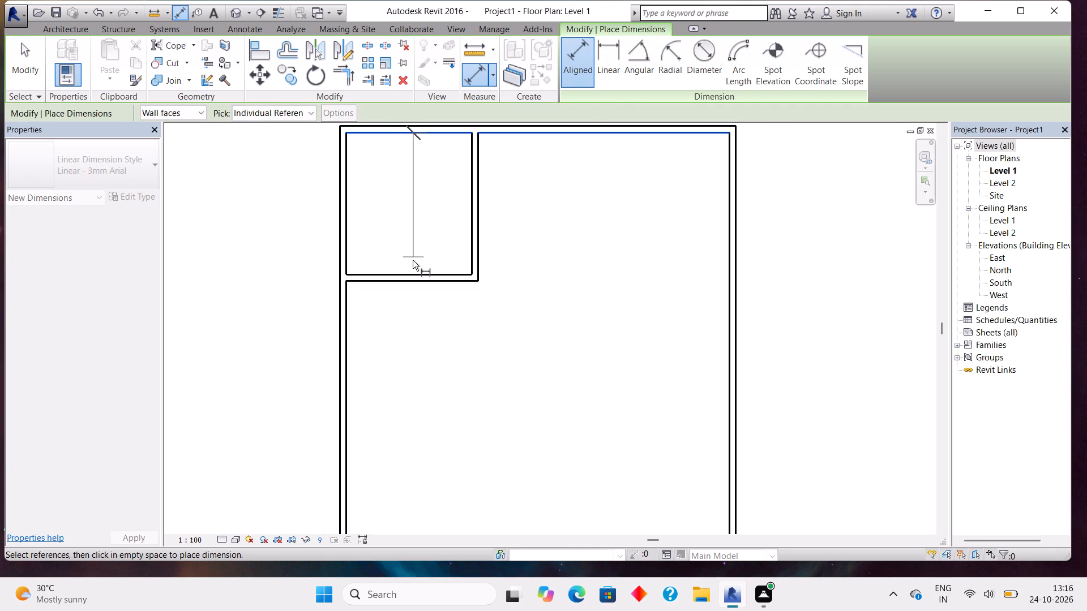
left_click(413, 275)
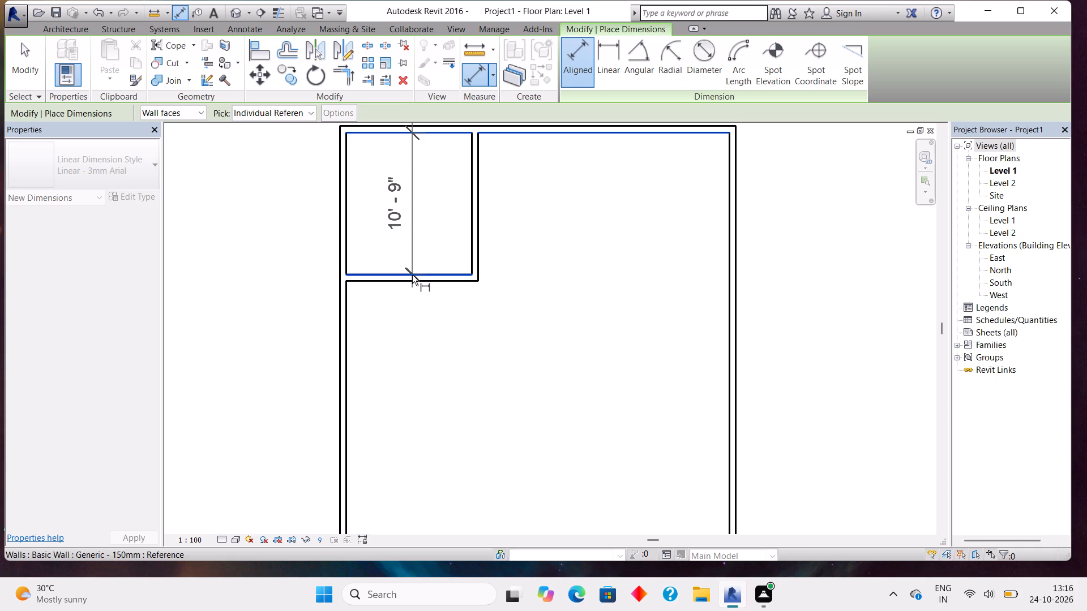
key("Escape")
key("Escape")
key("Escape")
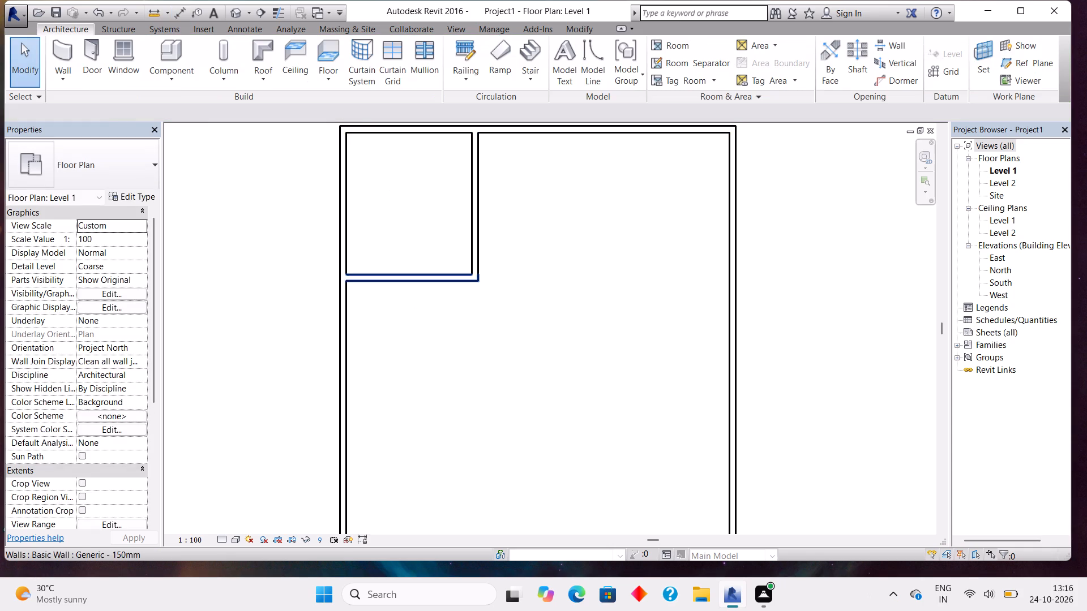
key("Escape")
Move the corner room's lower wall down by about 1'.
left_click(412, 275)
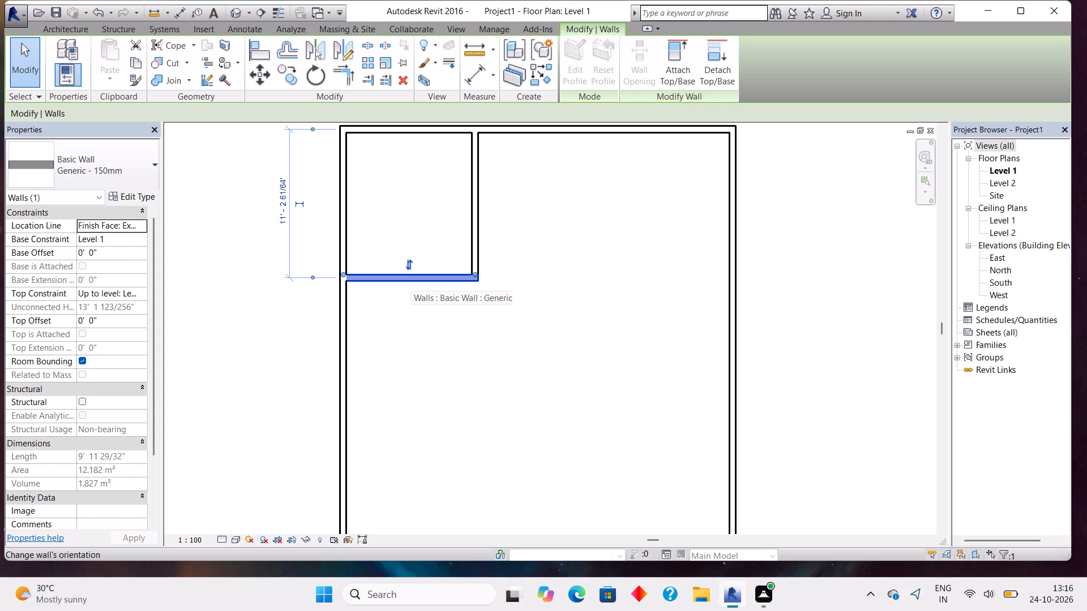
key("Down")
key("Down")
key("Down")
key("Down")
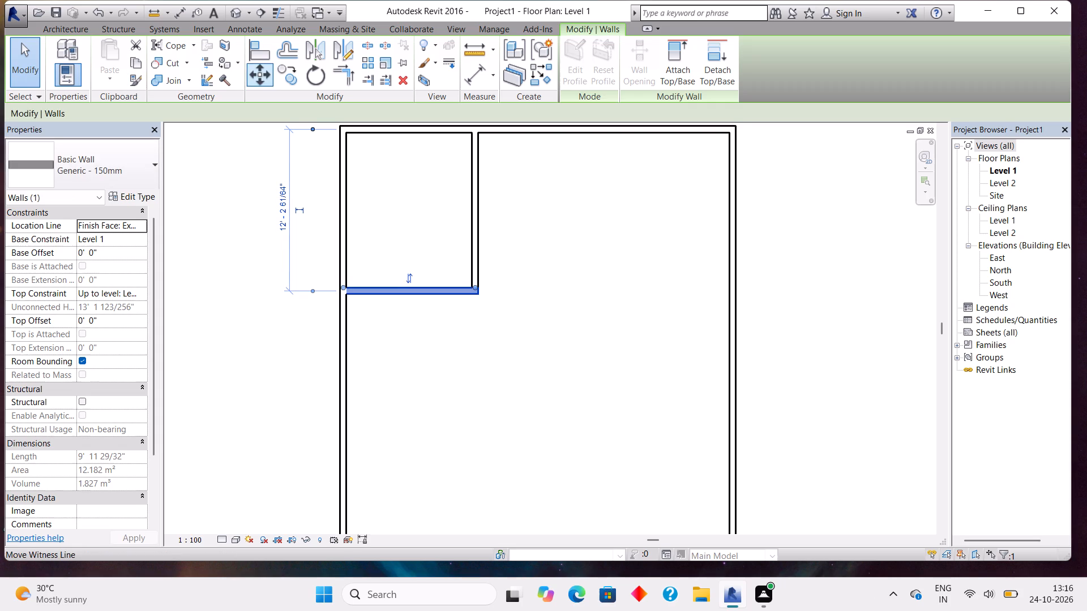
Check the corner room's depth between its inner wall faces with an aligned dimension, without placing it.
left_click(470, 73)
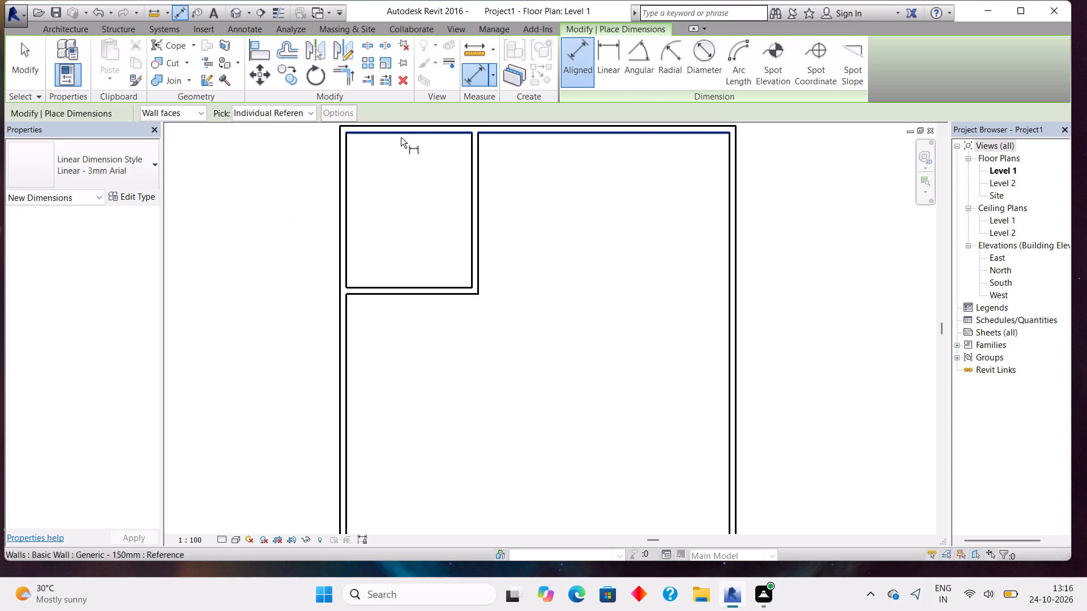
left_click(401, 137)
left_click(404, 286)
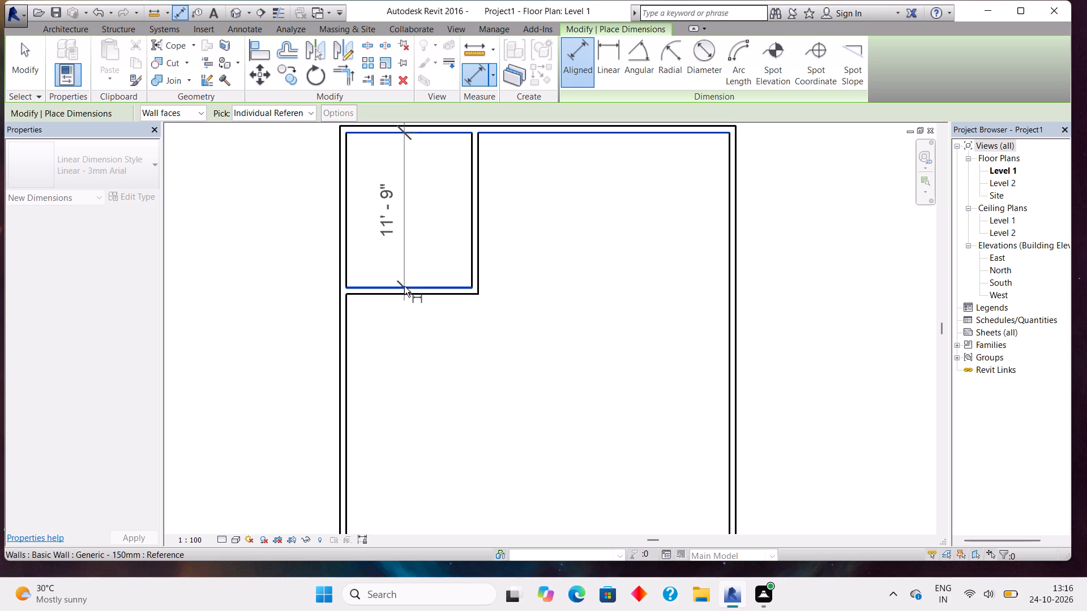
key("Escape")
key("Escape")
key("Escape")
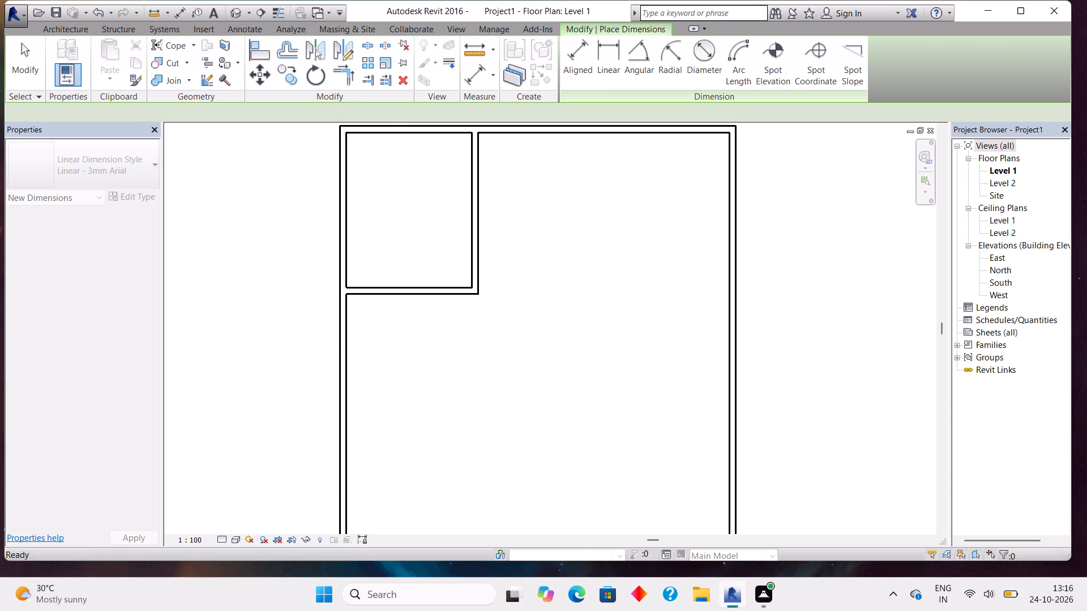
Move the corner room's lower wall down about 6" in two 3" nudges, checking the room's depth in between.
left_click(418, 295)
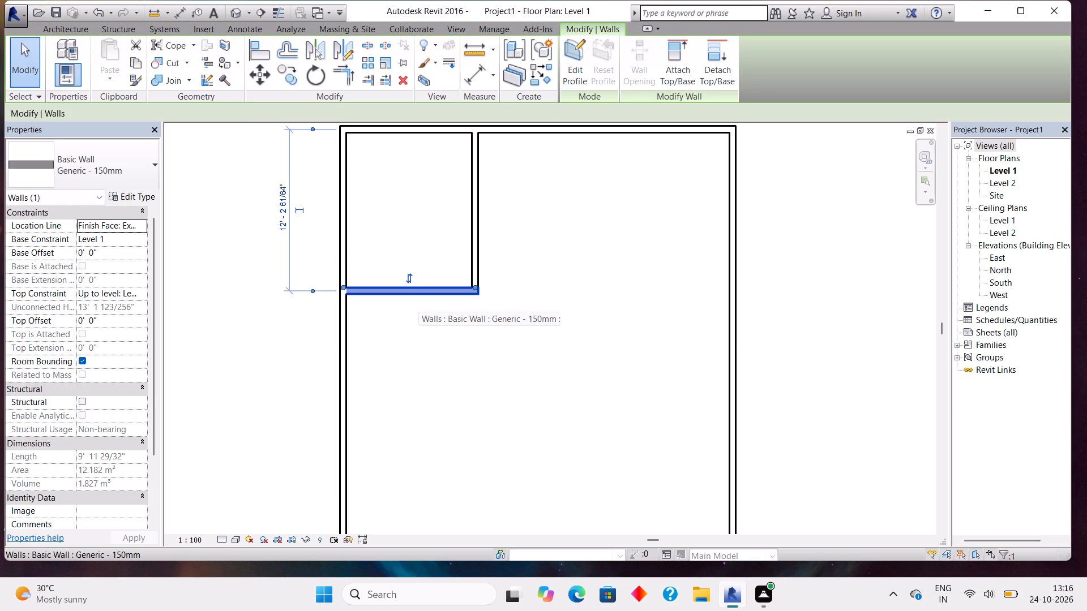
key("Down")
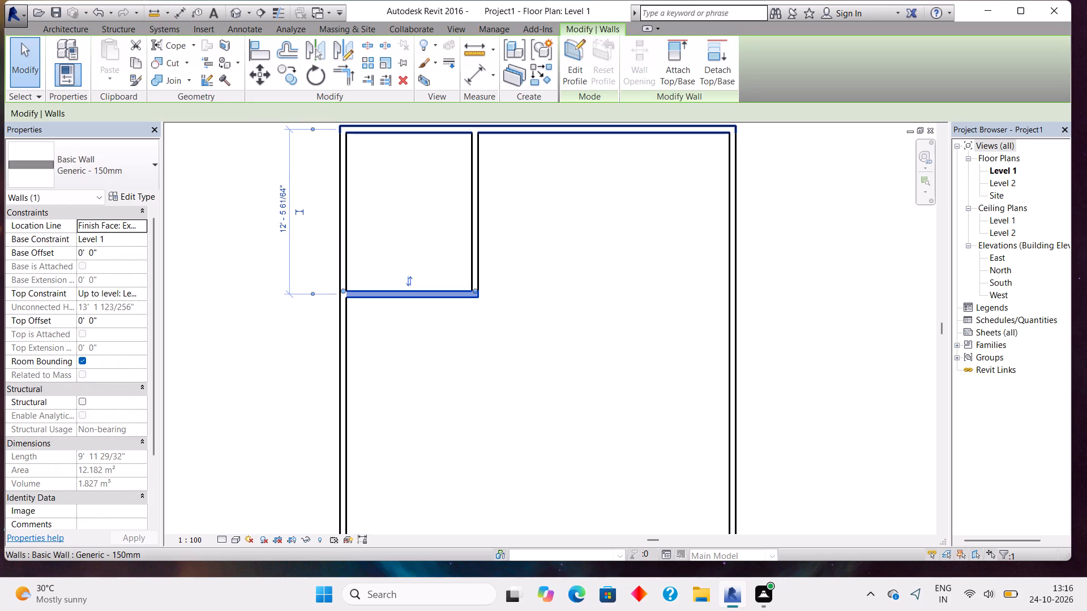
left_click(465, 75)
left_click(429, 138)
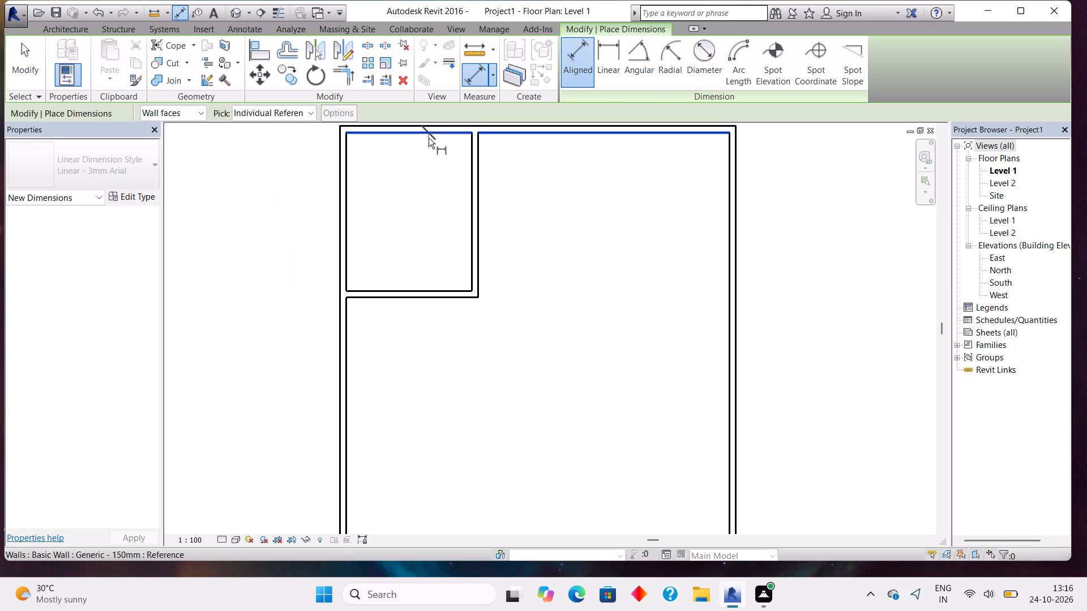
left_click(421, 288)
key("Escape")
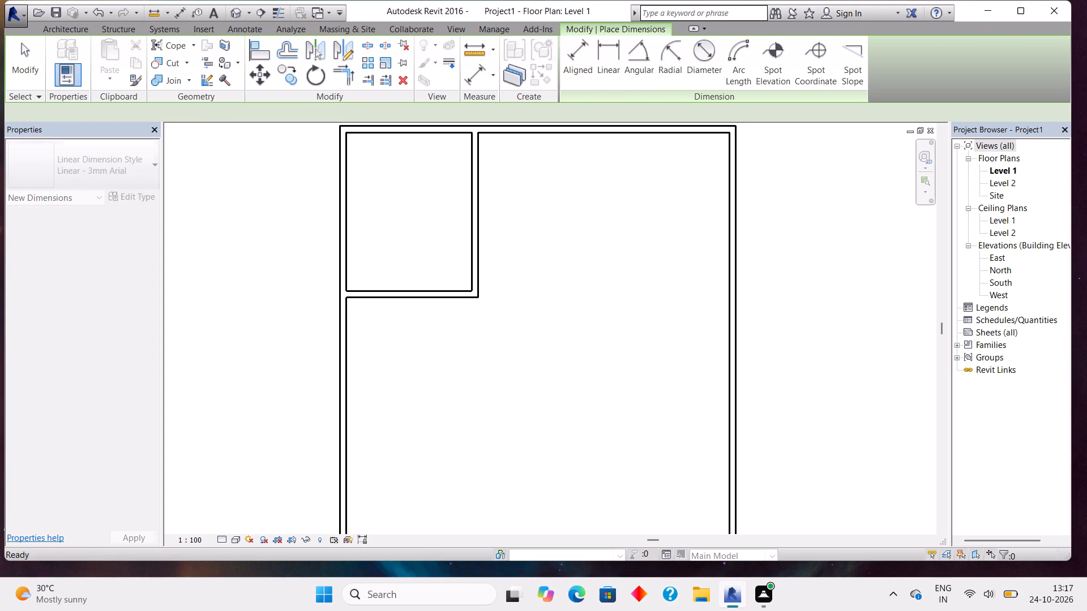
key("Escape")
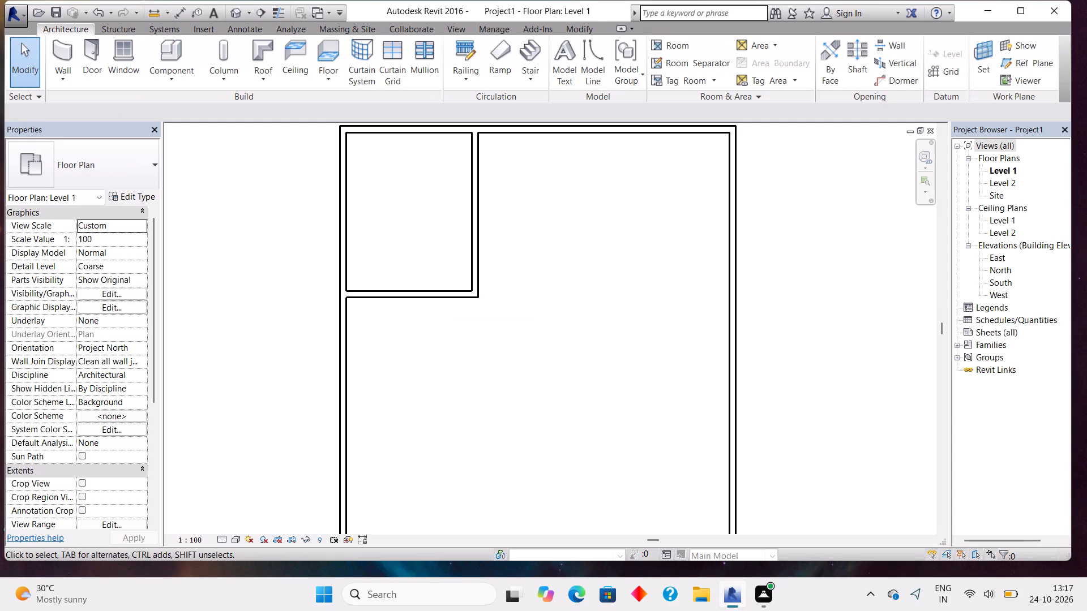
left_click(441, 299)
key("Down")
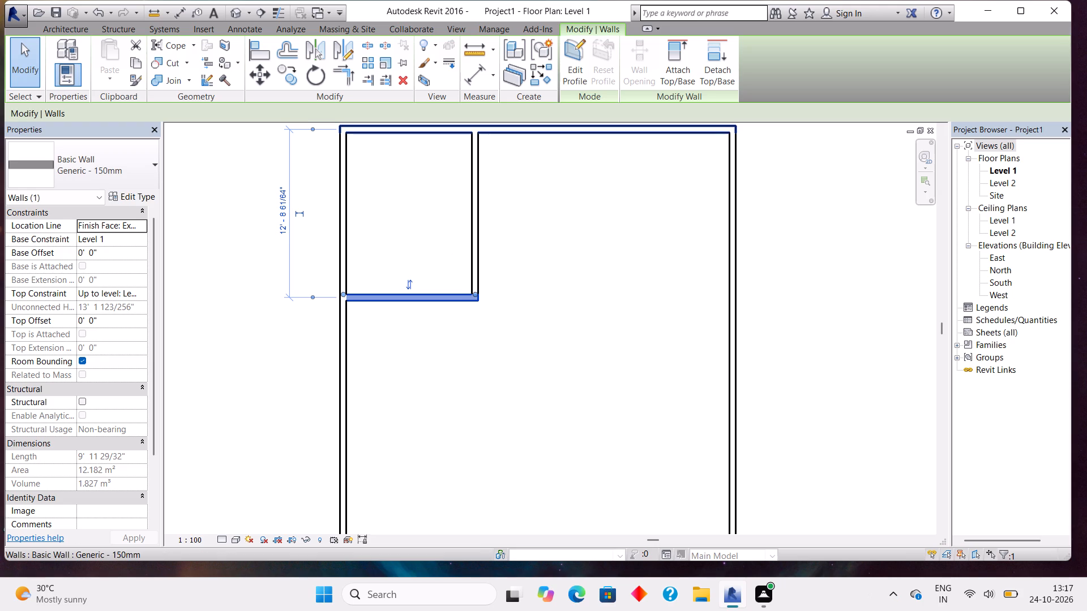
Check the corner room's depth from the upper wall's inner face to the lower wall's with an unplaced aligned dimension.
left_click(478, 74)
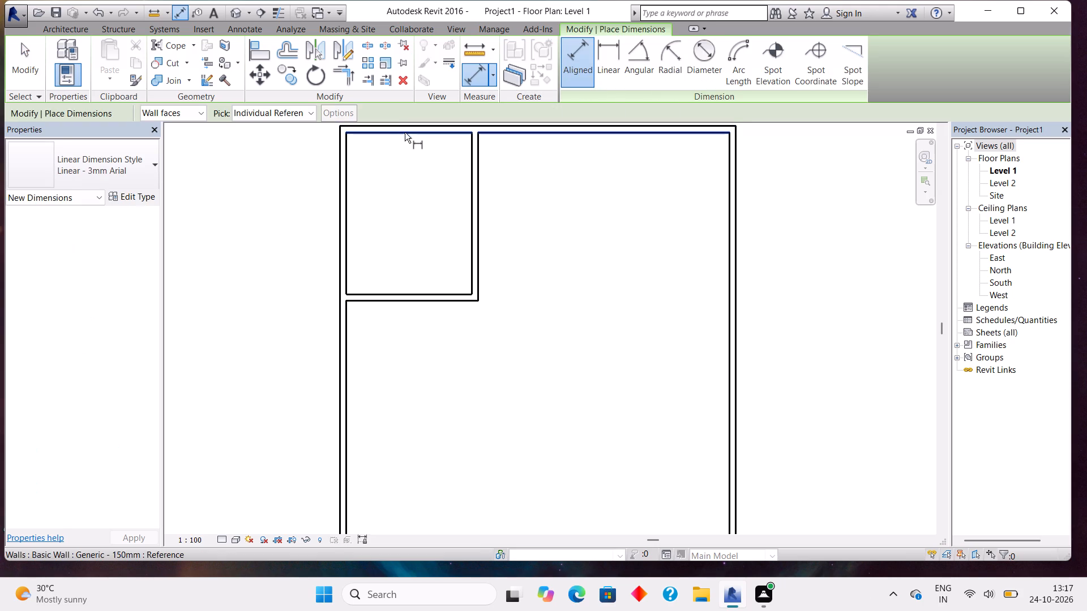
left_click(405, 132)
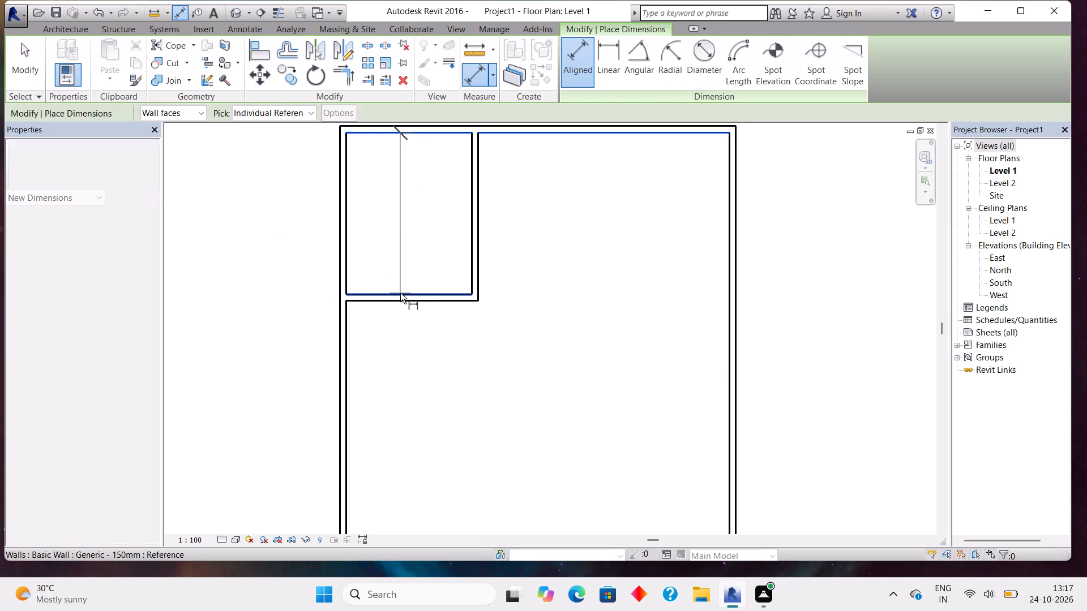
left_click(400, 293)
scroll(403, 246, "up", 6)
middle_click_drag(416, 205, 407, 245)
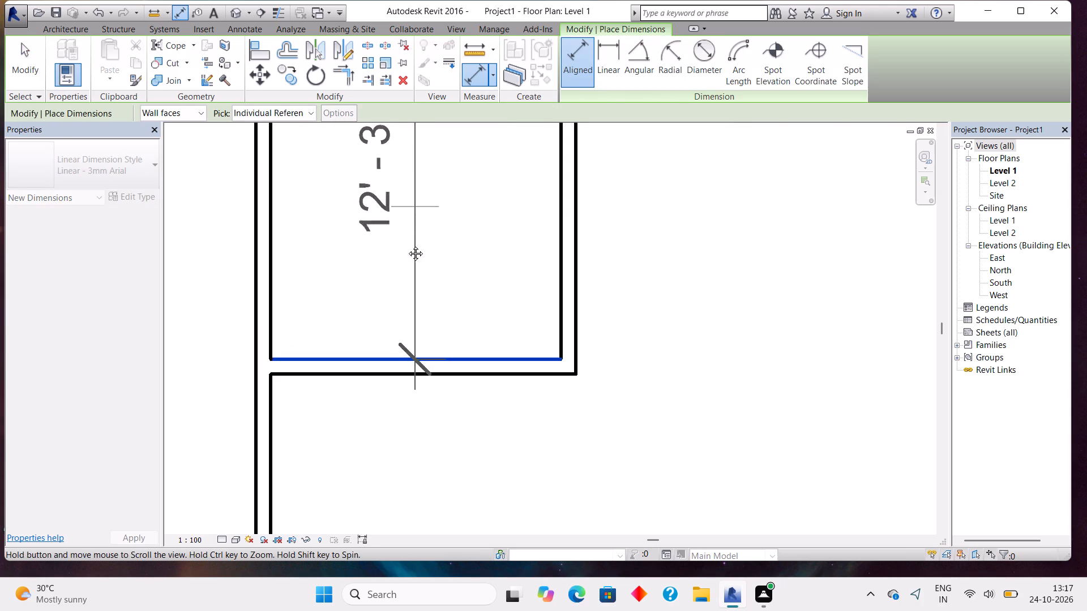
middle_click_drag(407, 245, 401, 333)
scroll(401, 333, "down", 2)
middle_click_drag(409, 305, 405, 323)
scroll(405, 324, "up", 2)
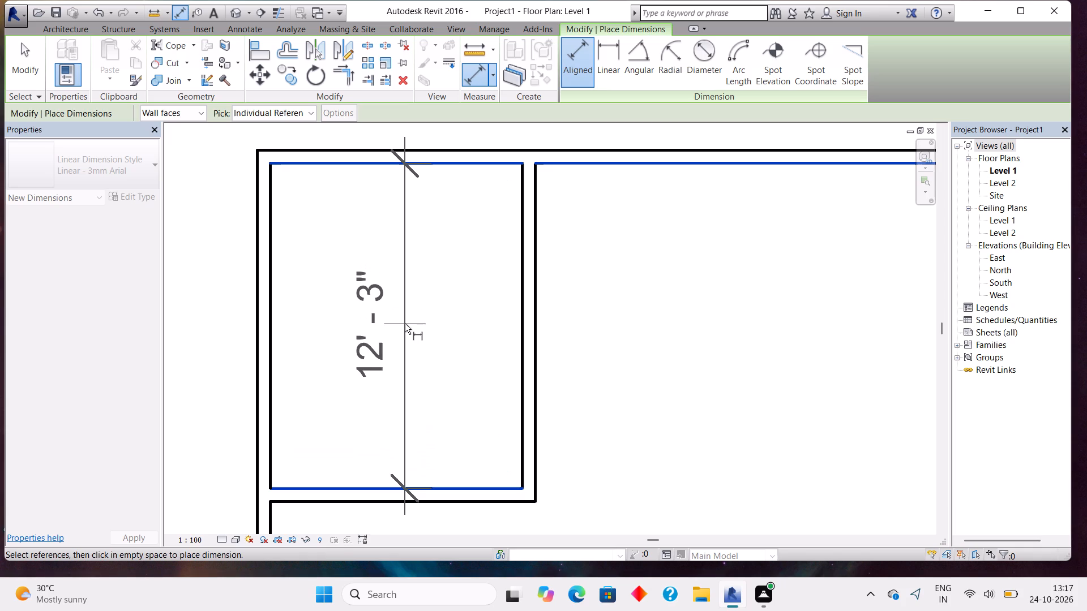
key("Escape")
key("Escape")
Move the corner room's lower wall up by about 1".
middle_click_drag(425, 255, 383, 355)
scroll(383, 355, "up", 3)
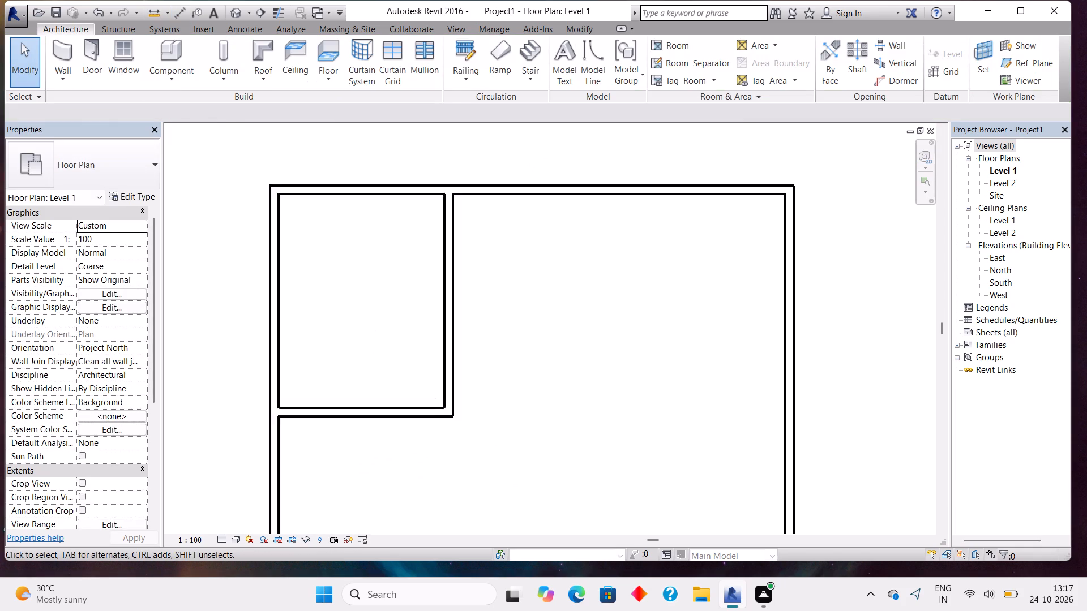
scroll(383, 355, "up", 3)
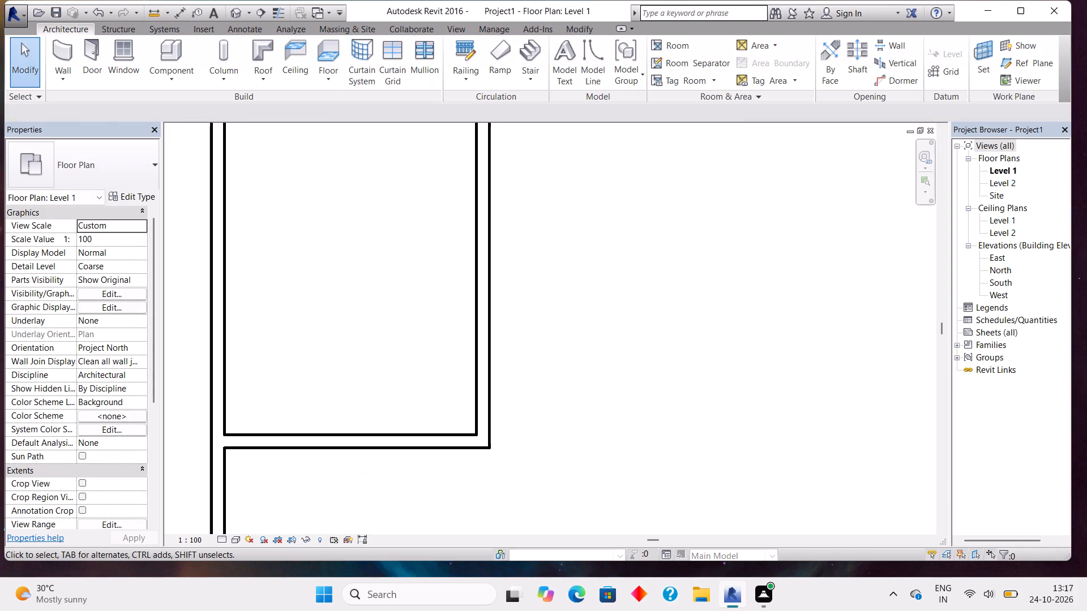
middle_click_drag(380, 302, 480, 350)
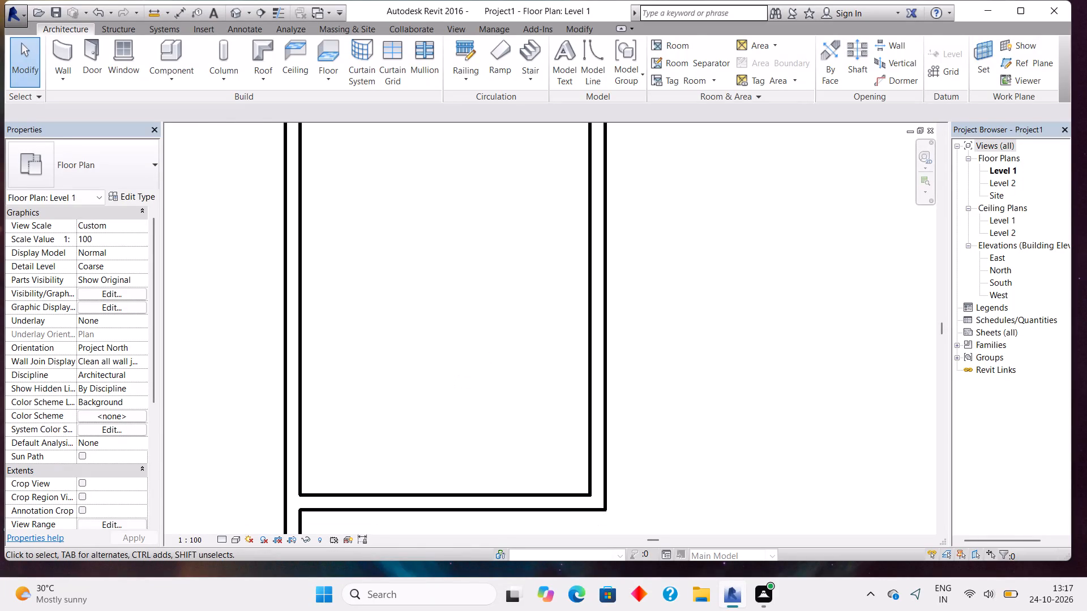
left_click(473, 489)
scroll(473, 489, "up", 2)
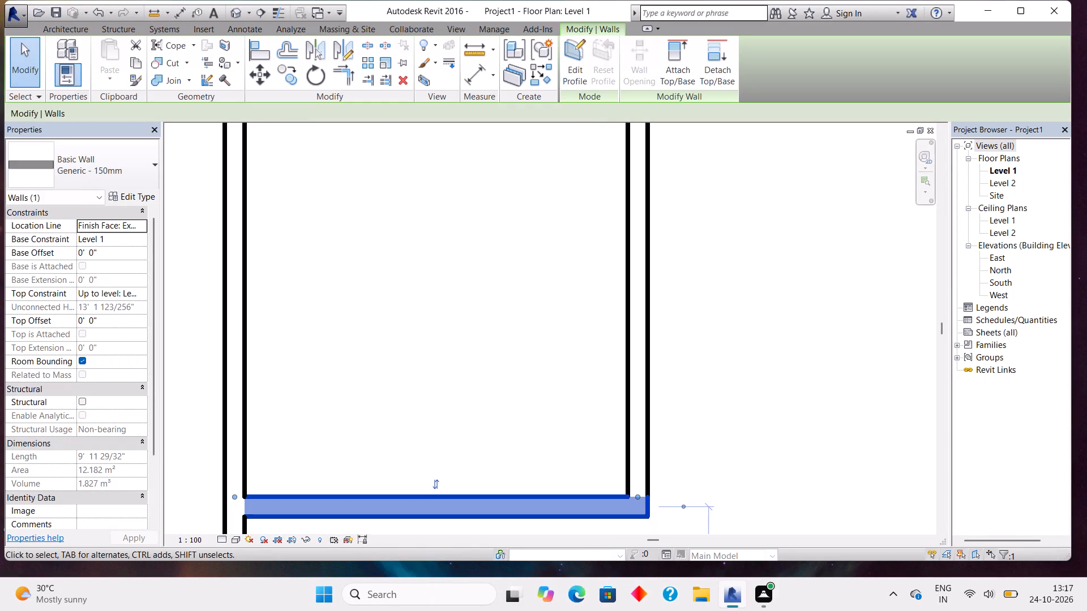
key("Up")
Check the corner room's depth between its upper and lower inner wall faces with an unplaced aligned dimension.
scroll(459, 248, "down", 4)
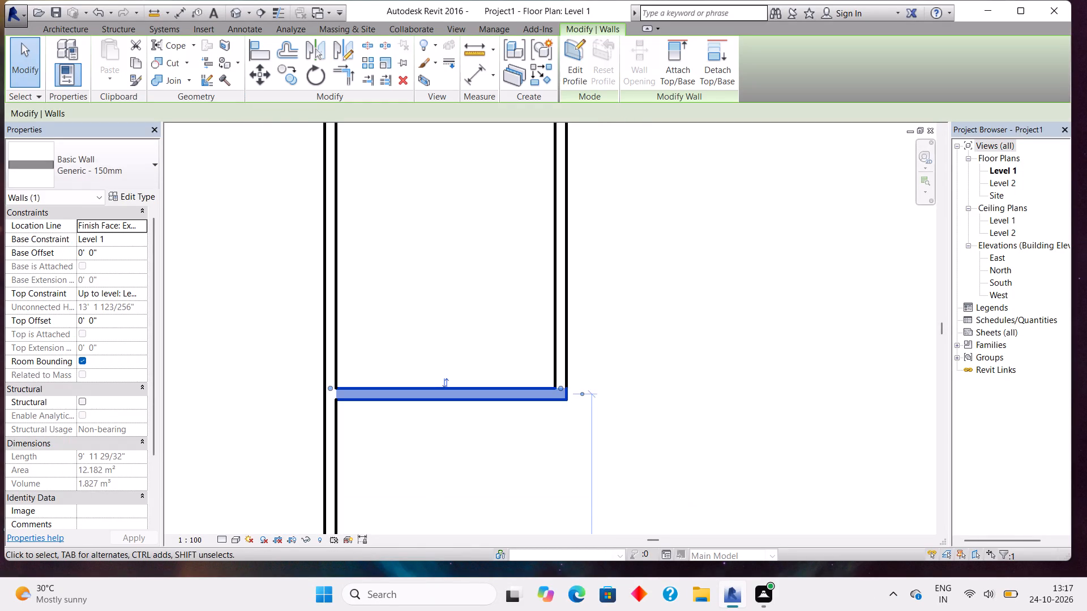
middle_click_drag(460, 239, 447, 350)
middle_click(447, 350)
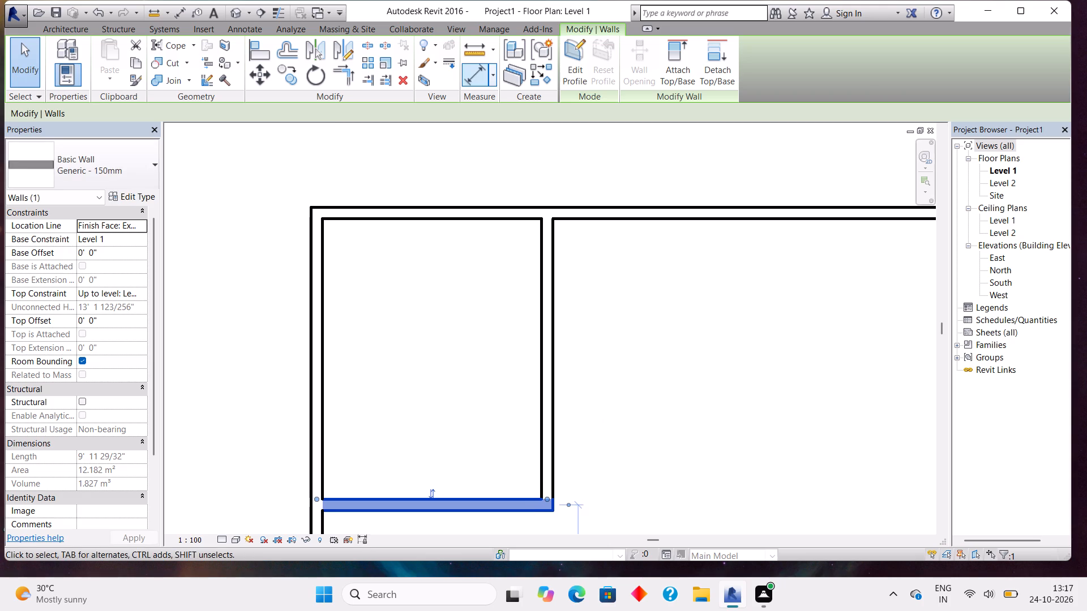
left_click(468, 74)
left_click(451, 218)
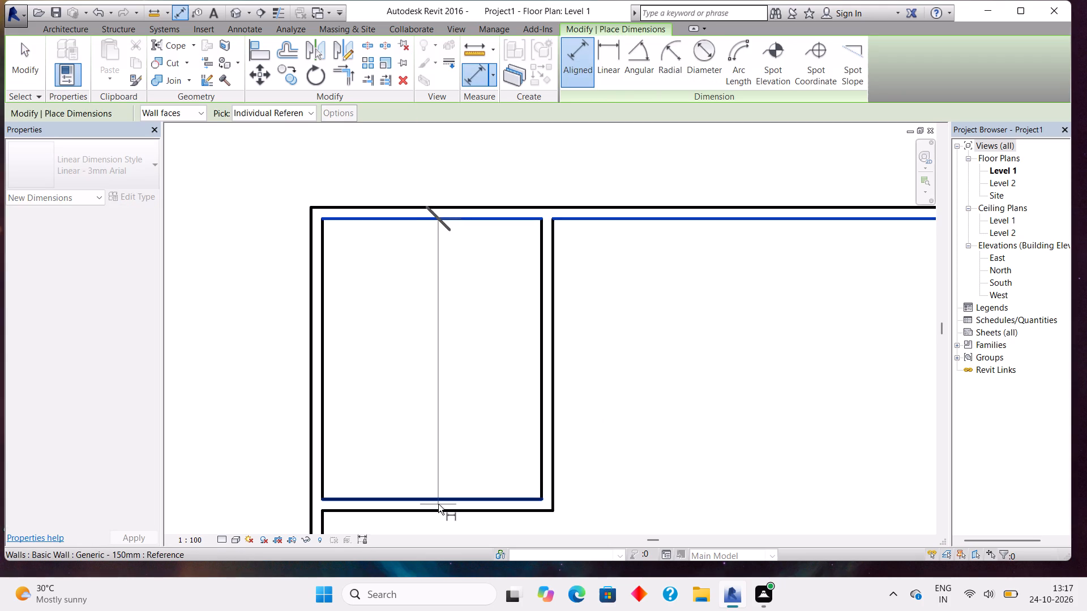
left_click(438, 501)
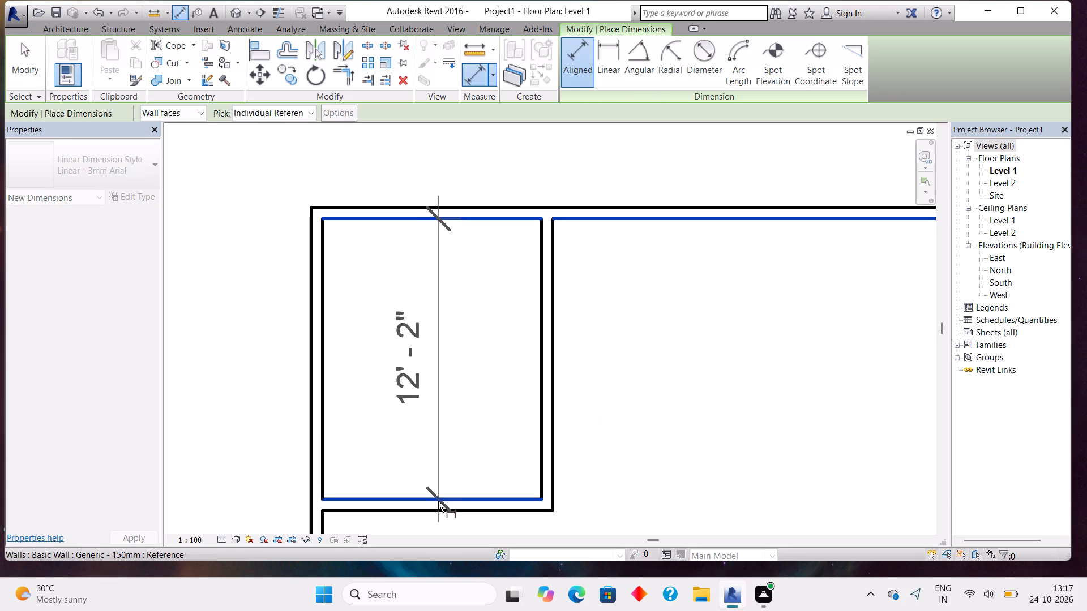
scroll(436, 454, "down", 3)
key("Escape")
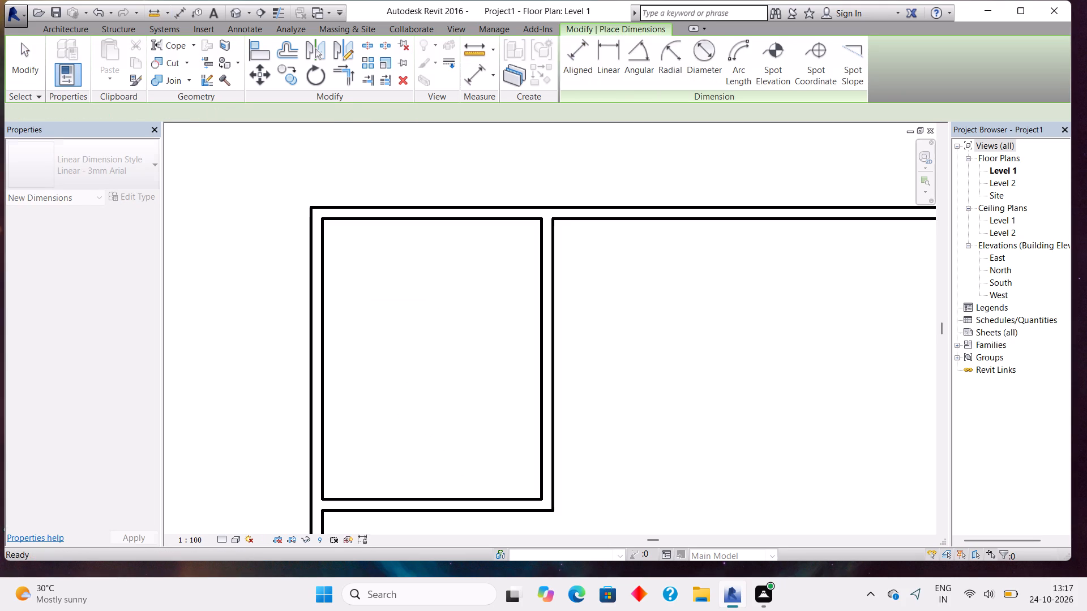
Check the corner room's width between its left and right inner wall faces with an unplaced aligned dimension.
left_click(326, 392)
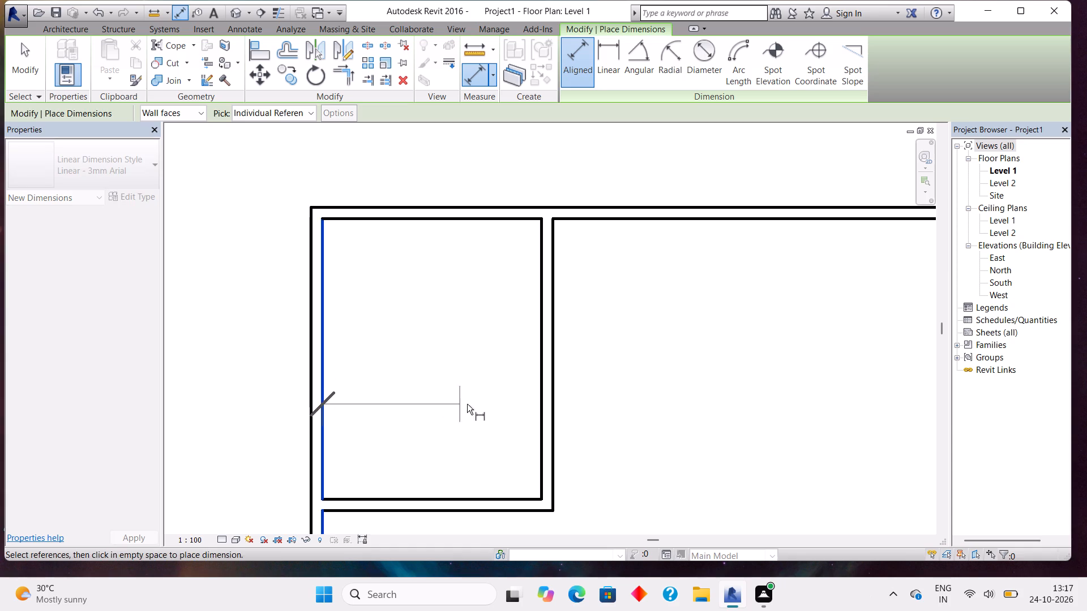
left_click(541, 386)
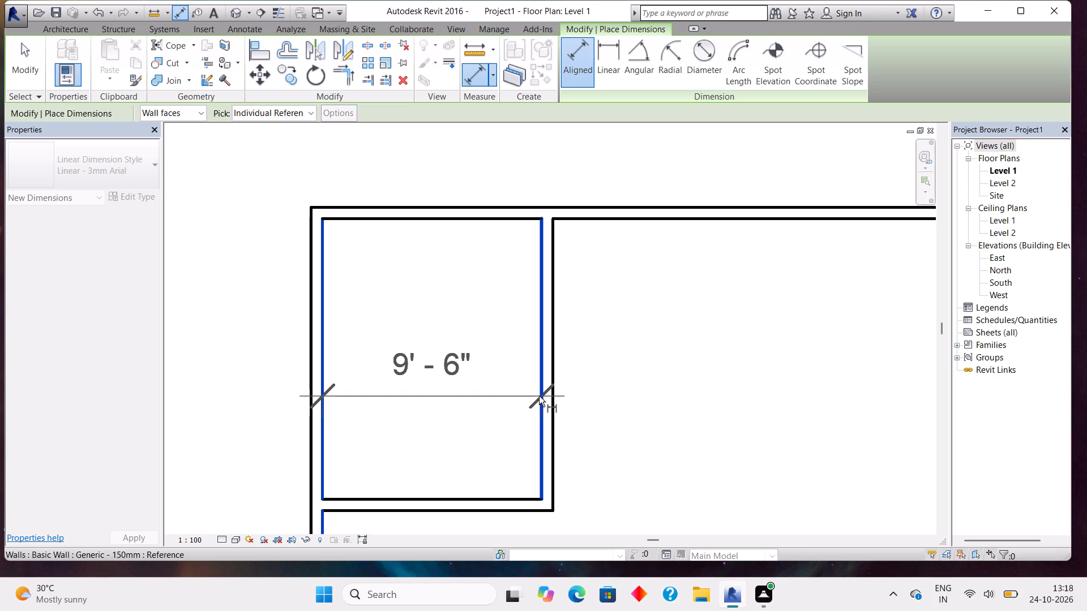
key("Escape")
key("Escape")
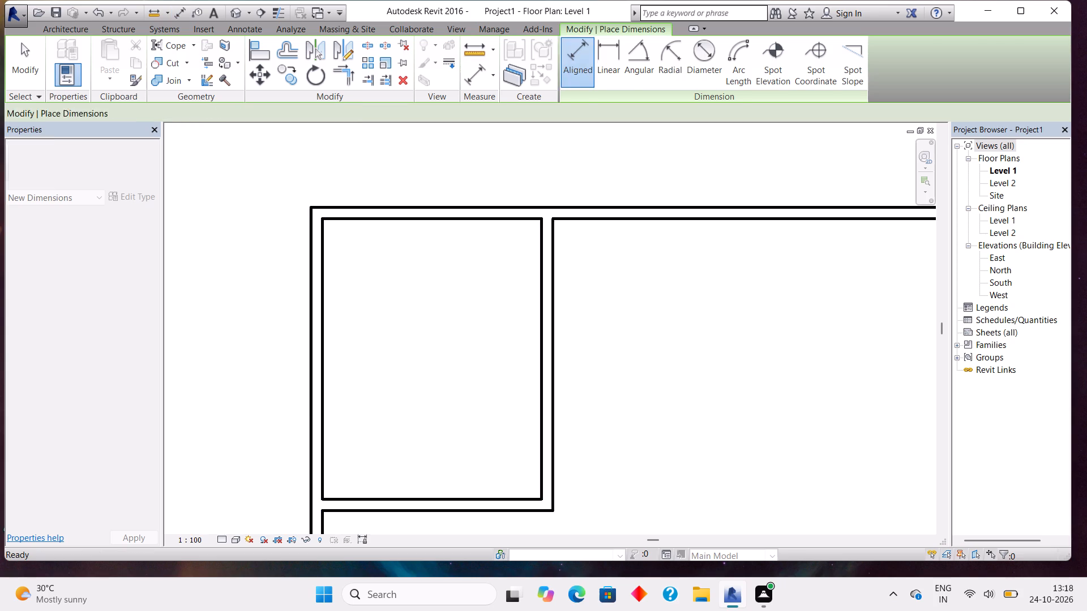
Nudge the upper-left corner room's right wall left, to an inner room width of about 9'-4".
left_click(541, 406)
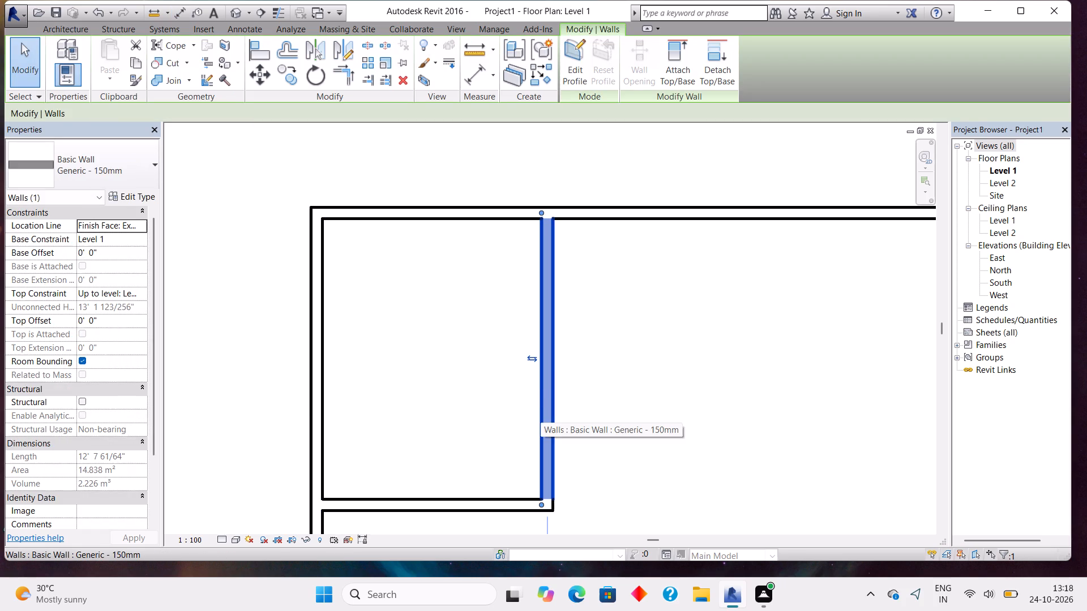
key("Left")
Check the corner room's width between its left and right inner wall faces with an unplaced aligned dimension.
left_click(473, 78)
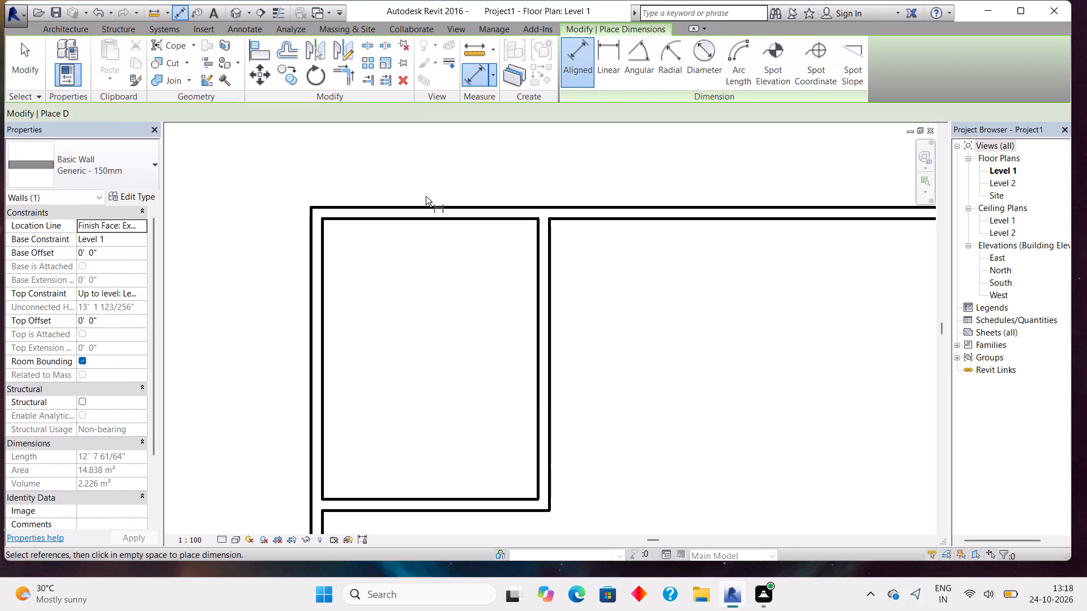
left_click(316, 335)
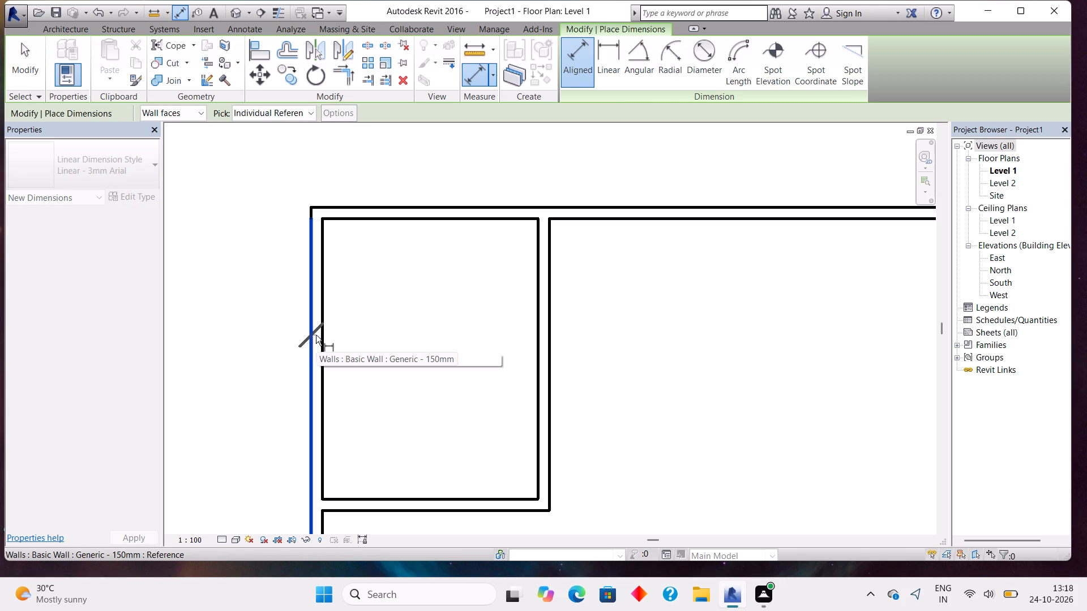
key("Escape")
left_click(323, 328)
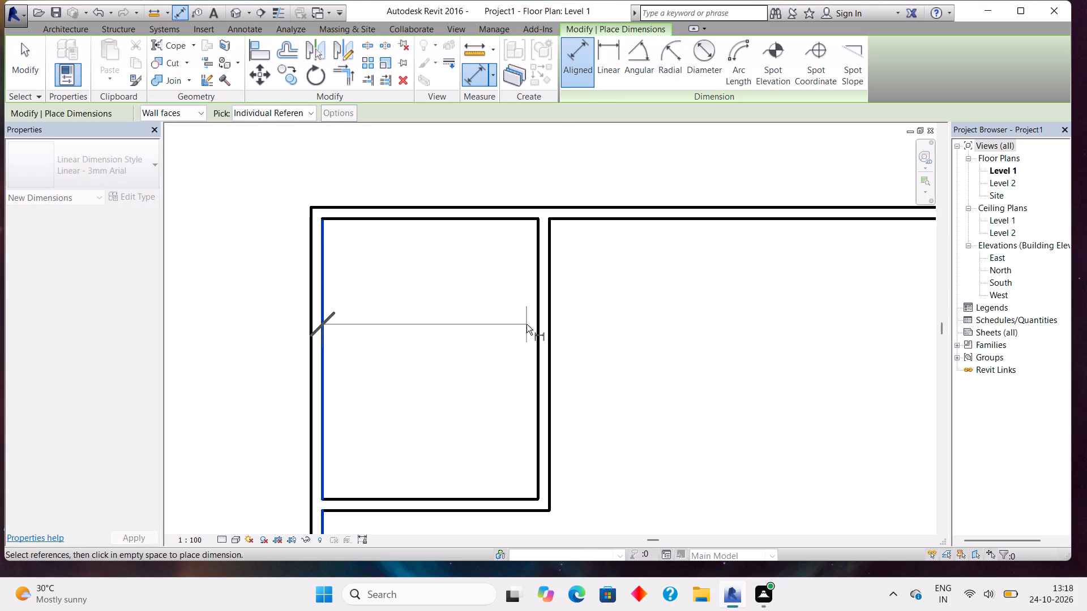
left_click(537, 309)
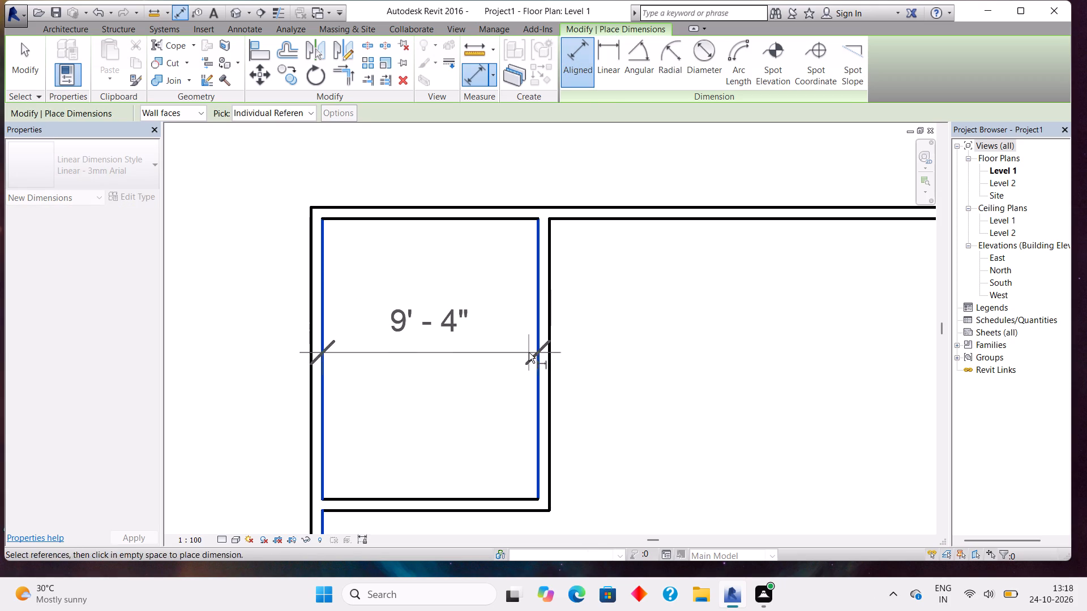
key("Escape")
key("Escape")
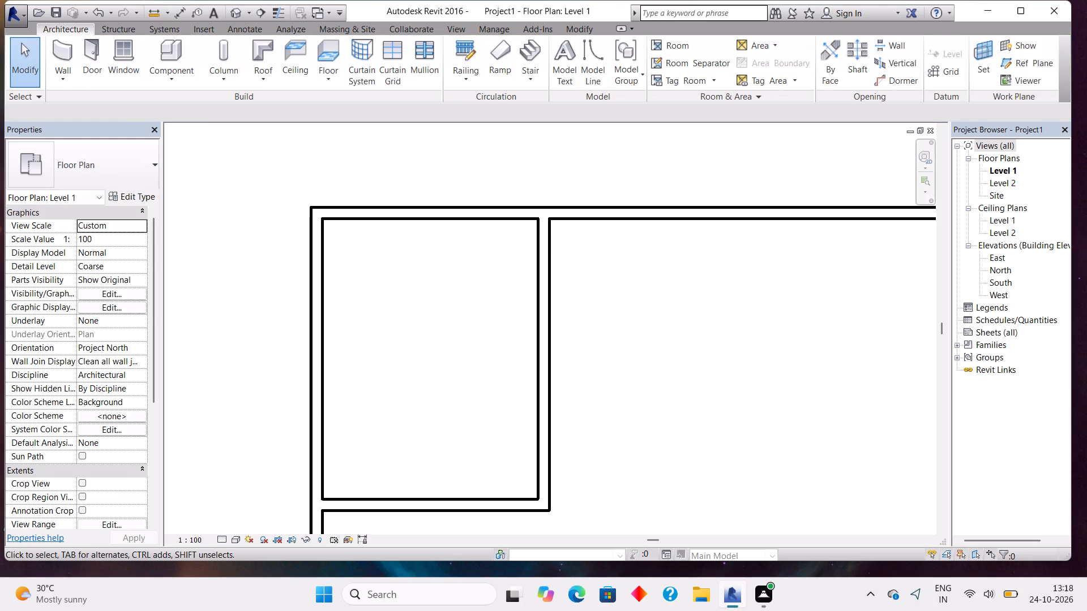
Draw two chained 150 mm walls enclosing an upper-right corner room about 9'-8" wide inside, its lower wall aligned with the upper-left room's.
scroll(529, 352, "down", 2)
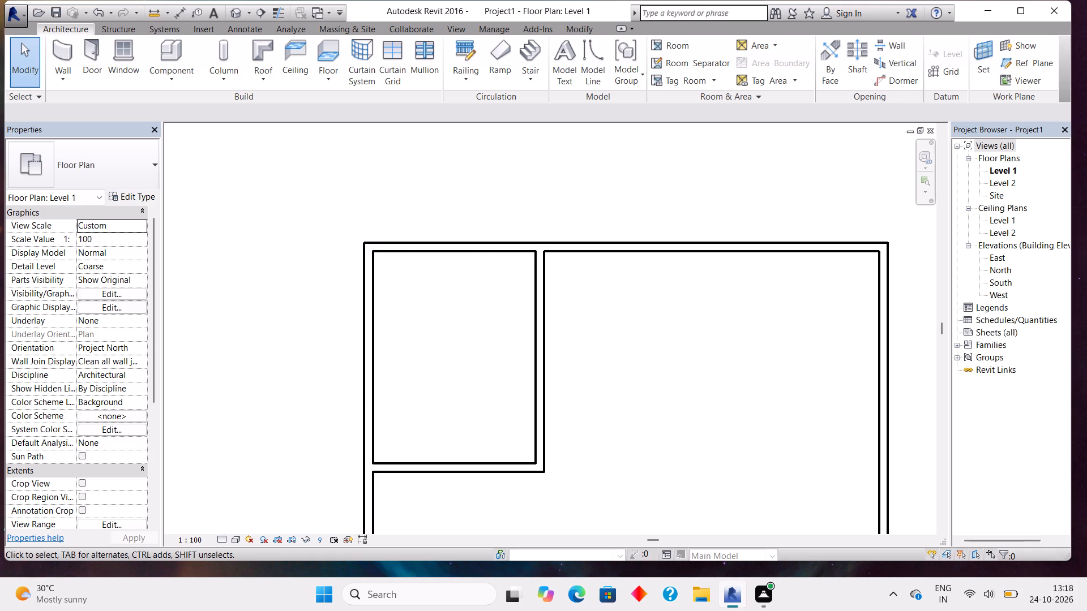
middle_click_drag(658, 351, 576, 347)
left_click(67, 59)
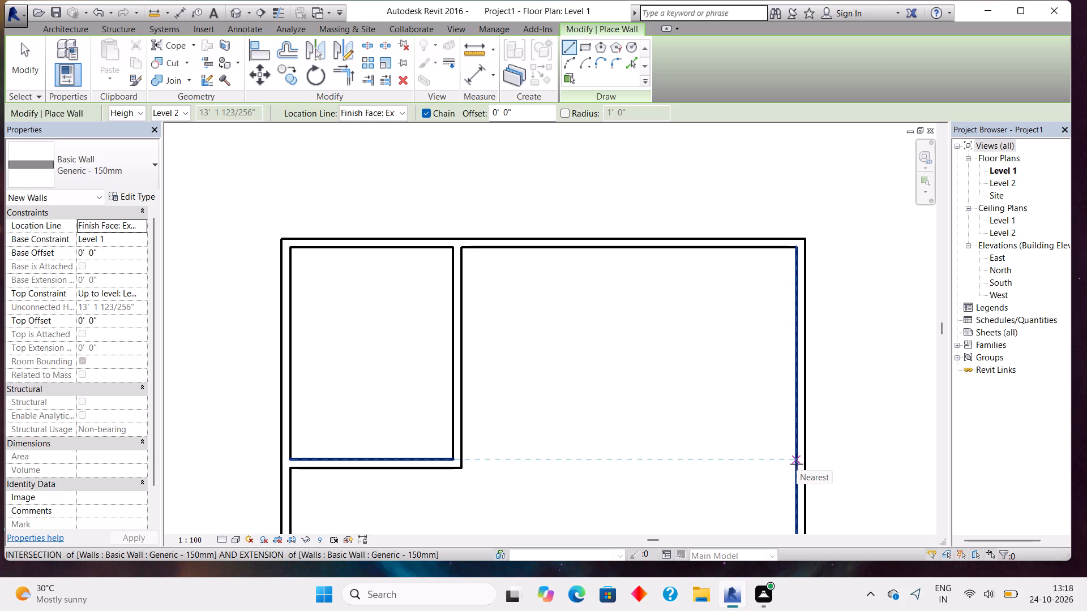
left_click(797, 464)
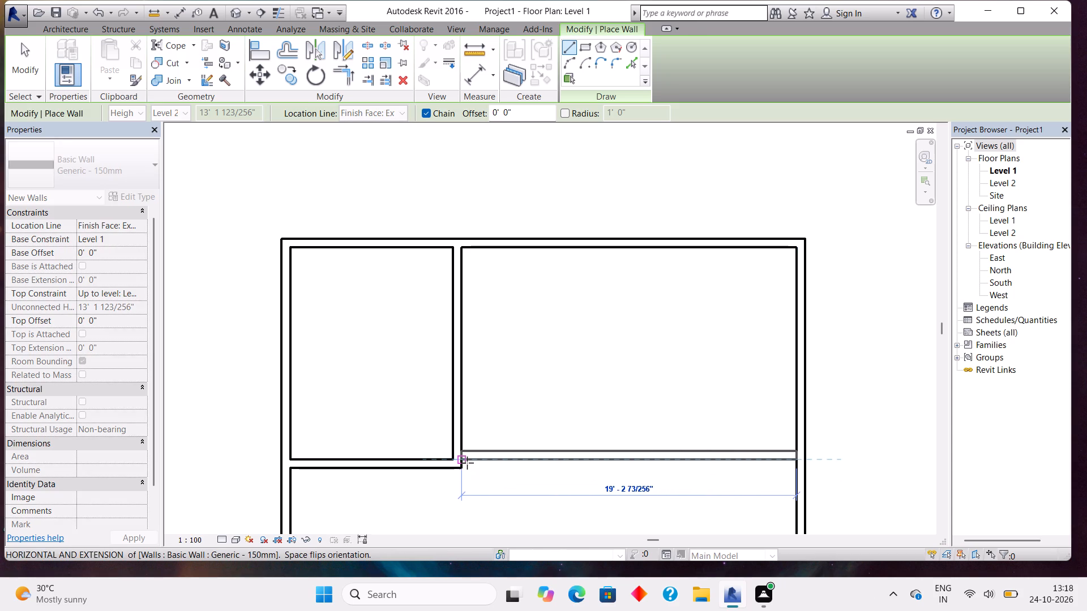
key("space")
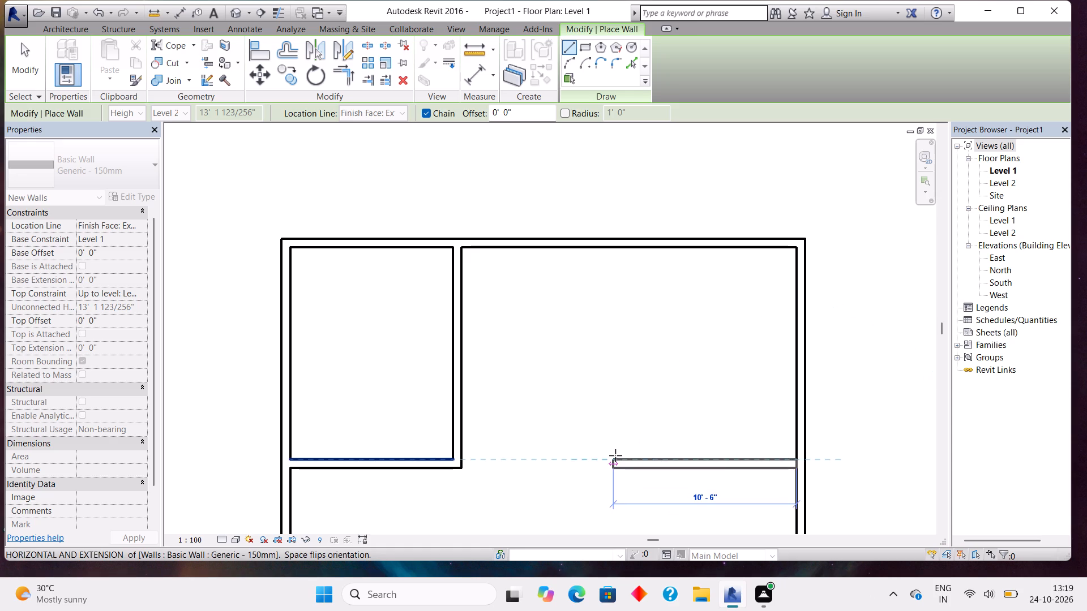
scroll(624, 457, "up", 3)
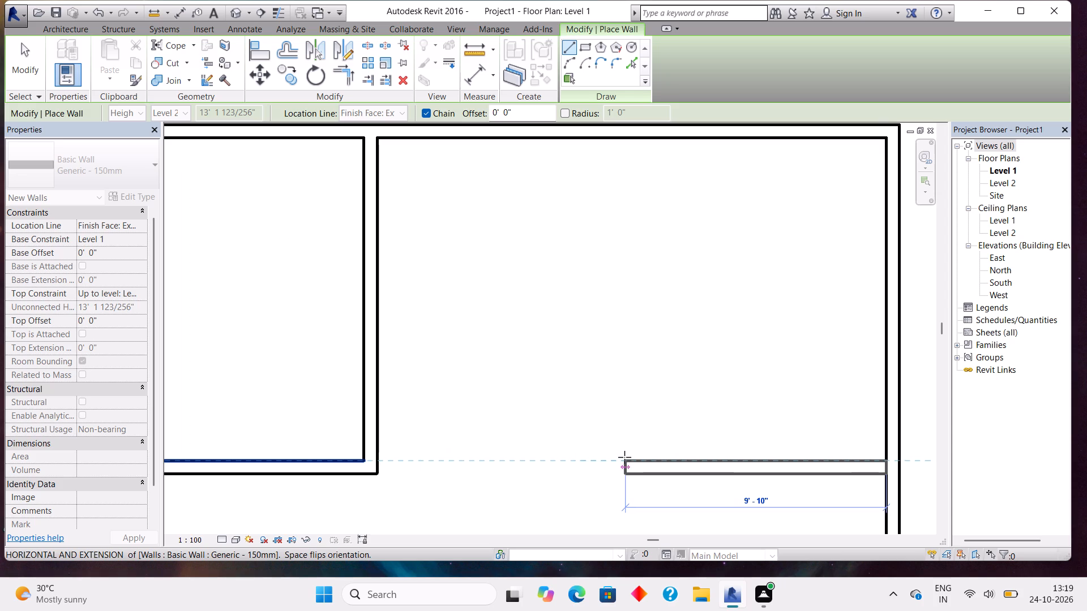
left_click(629, 455)
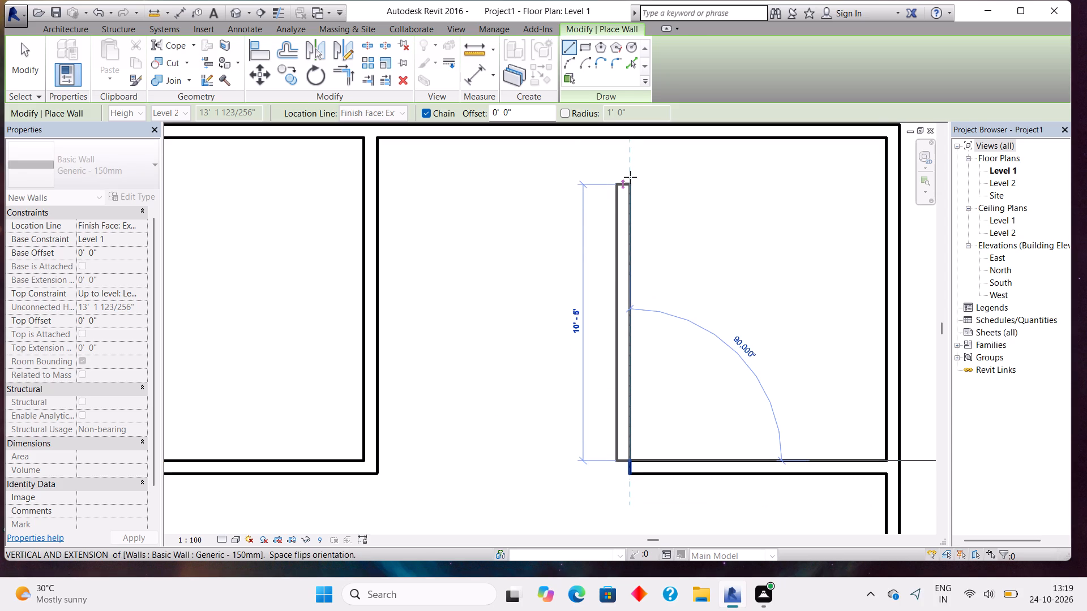
left_click(633, 143)
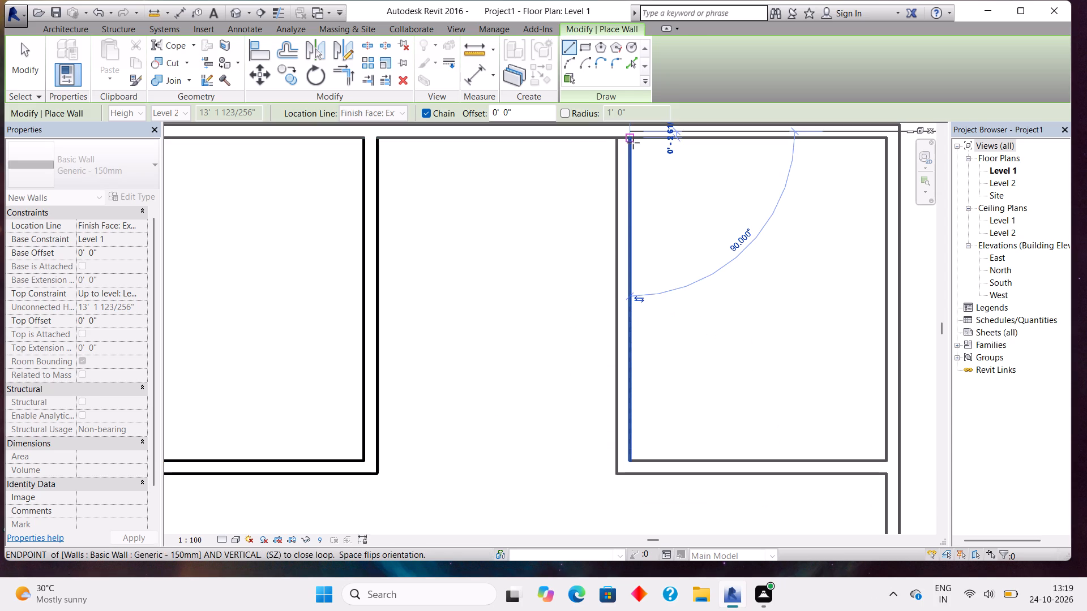
key("Escape")
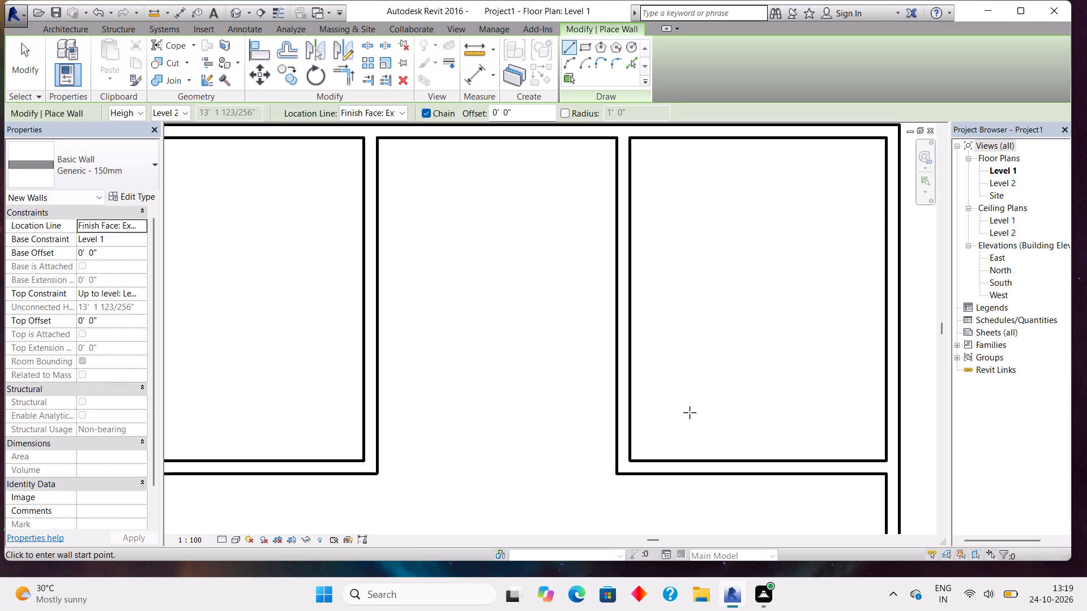
Check the upper-right room's depth between its upper and lower inner wall faces with an unplaced aligned dimension.
scroll(690, 412, "down", 1)
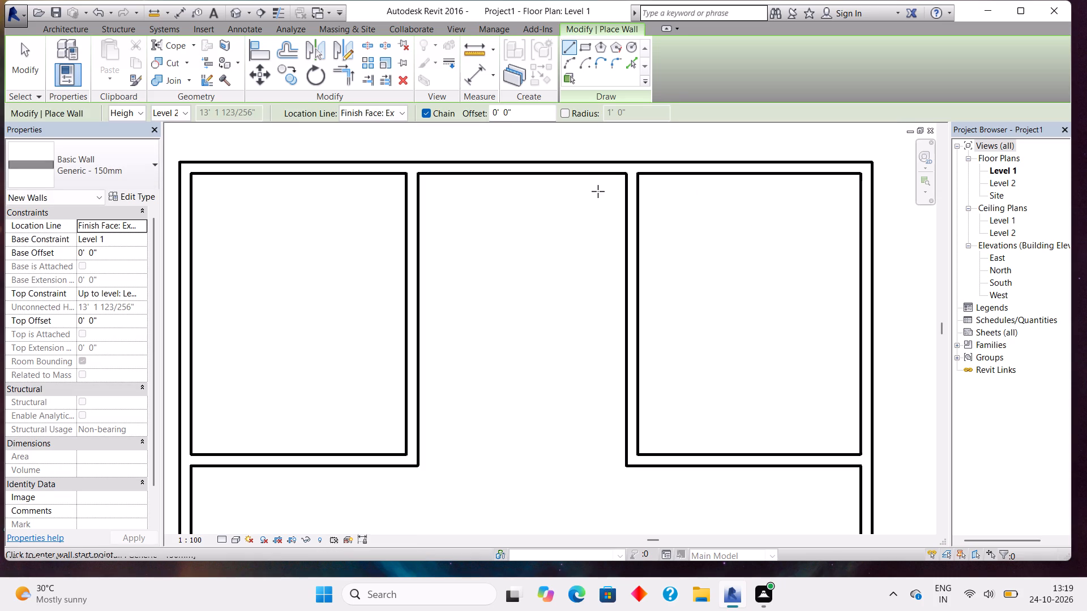
left_click(478, 81)
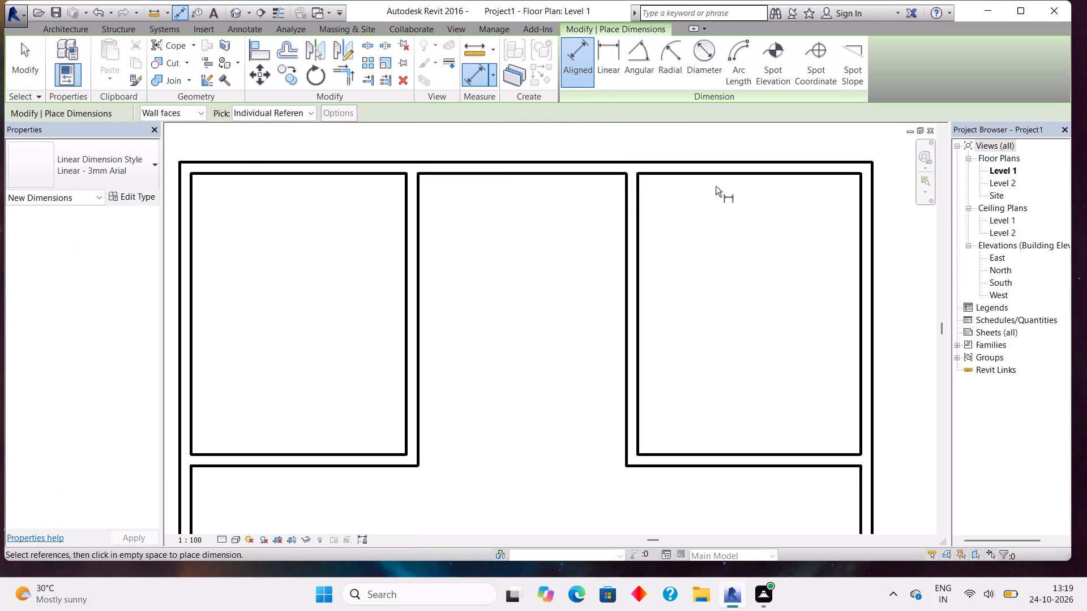
left_click(730, 179)
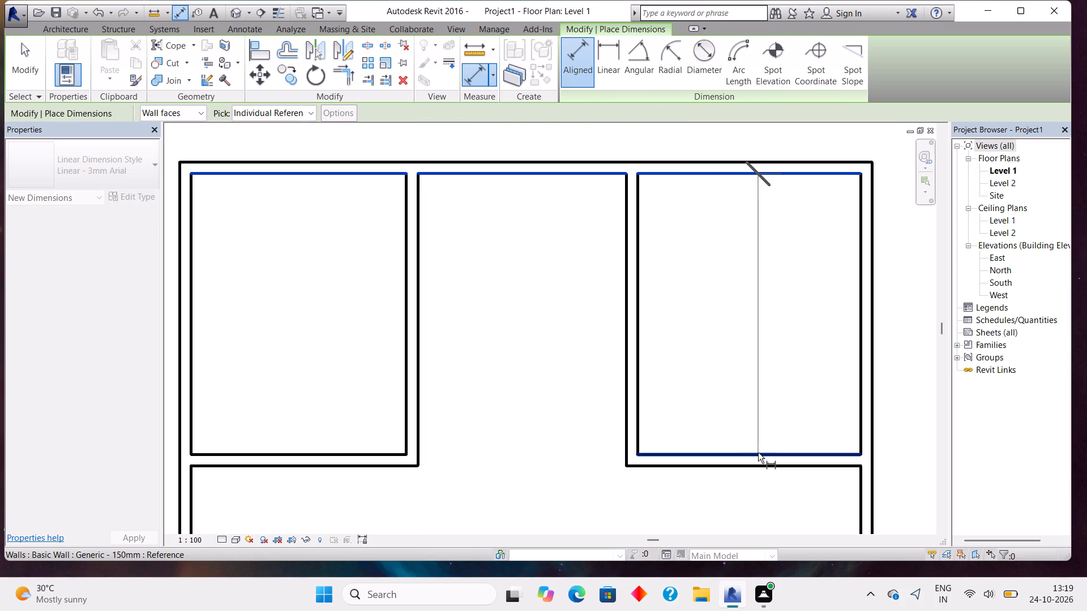
left_click(758, 453)
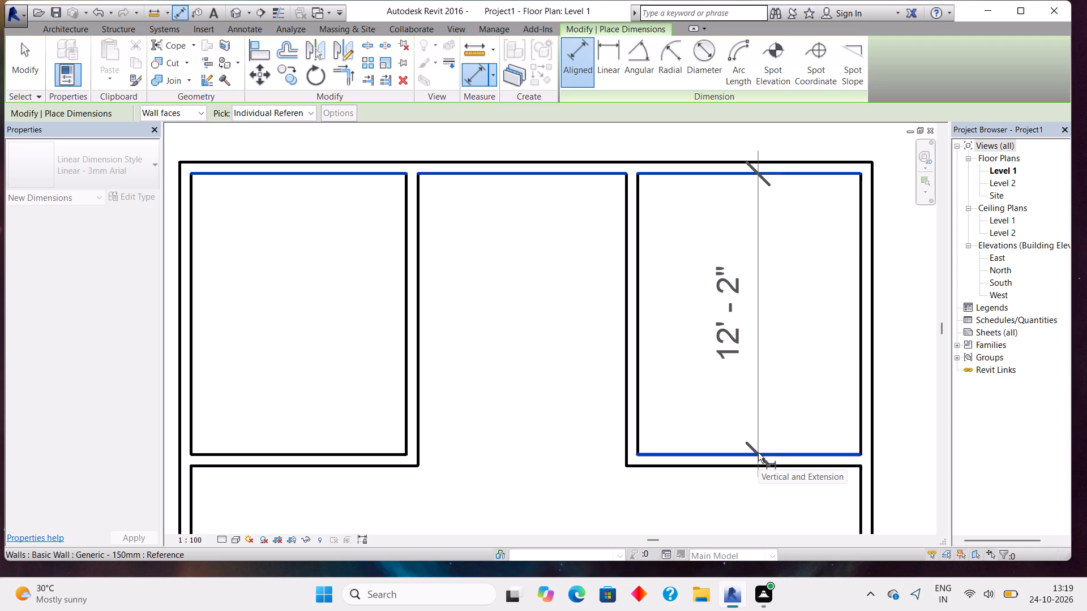
key("Escape")
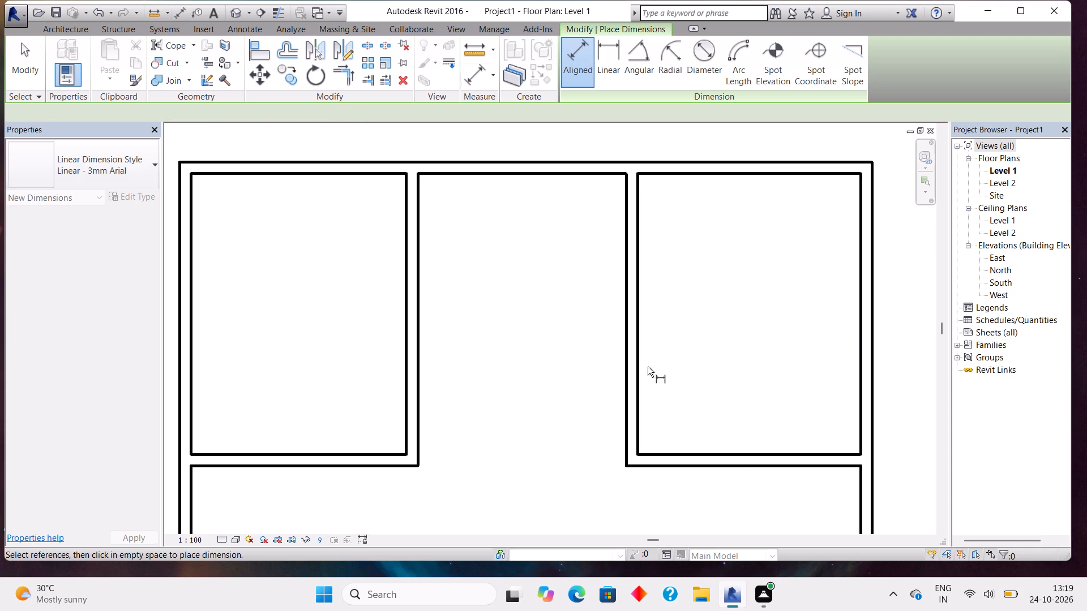
Check the upper-right room's width between its left and right inner wall faces with an unplaced aligned dimension.
left_click(639, 362)
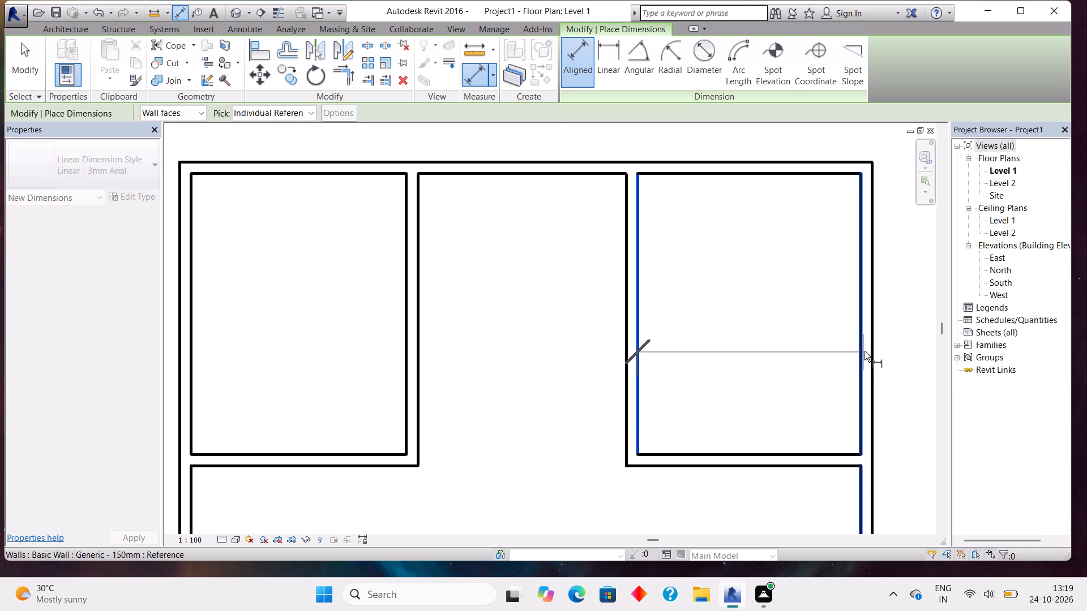
left_click(861, 351)
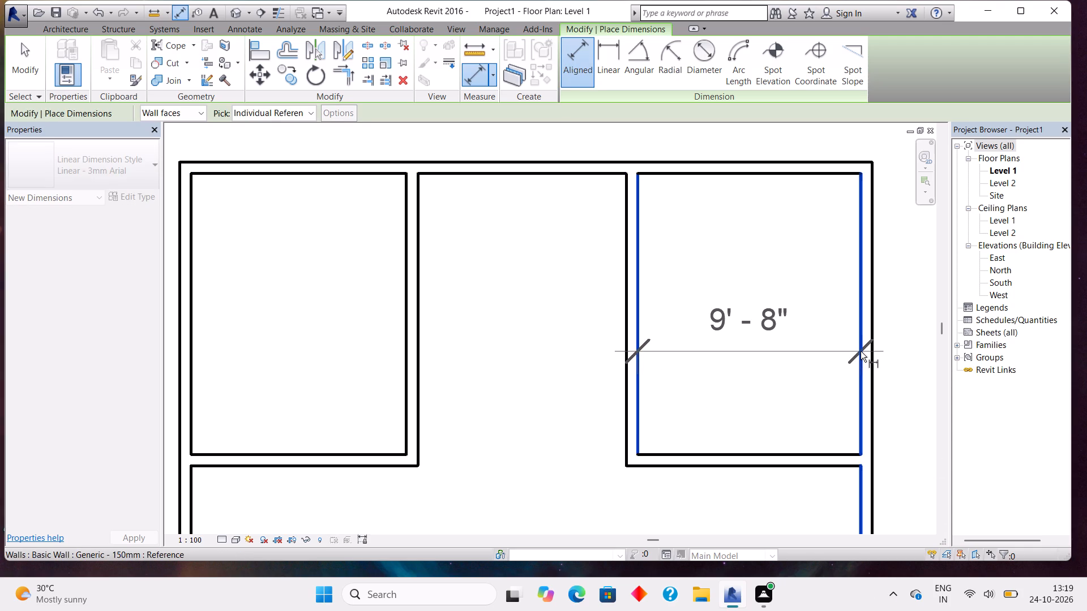
key("Escape")
Draw two chained 150 mm walls enclosing a 9'-4" wide room below the upper-left room, its lower wall about 13'-0" below that room's lower wall.
scroll(773, 354, "down", 2)
middle_click_drag(749, 320, 775, 343)
middle_click_drag(775, 343, 802, 277)
middle_click(818, 400)
middle_click_drag(818, 400, 782, 312)
scroll(516, 296, "up", 10)
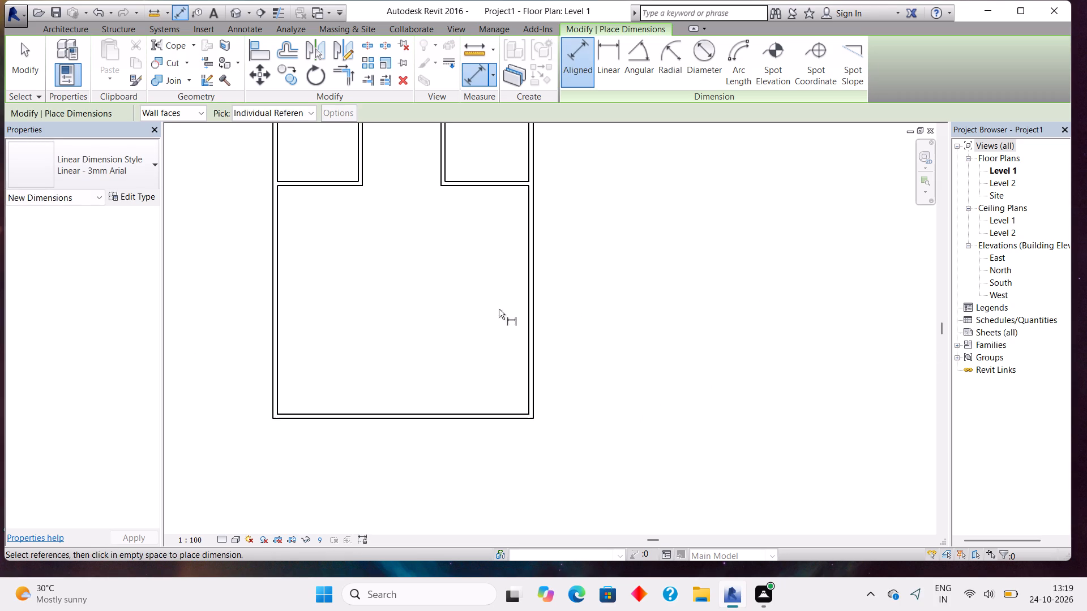
middle_click_drag(447, 296, 611, 386)
scroll(611, 386, "up", 1)
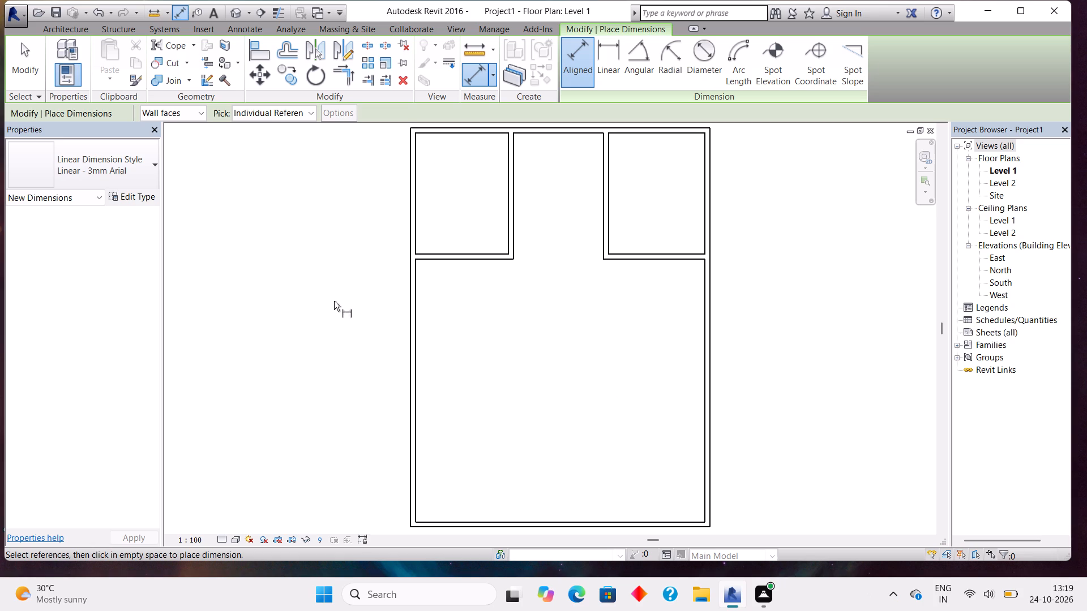
left_click(65, 33)
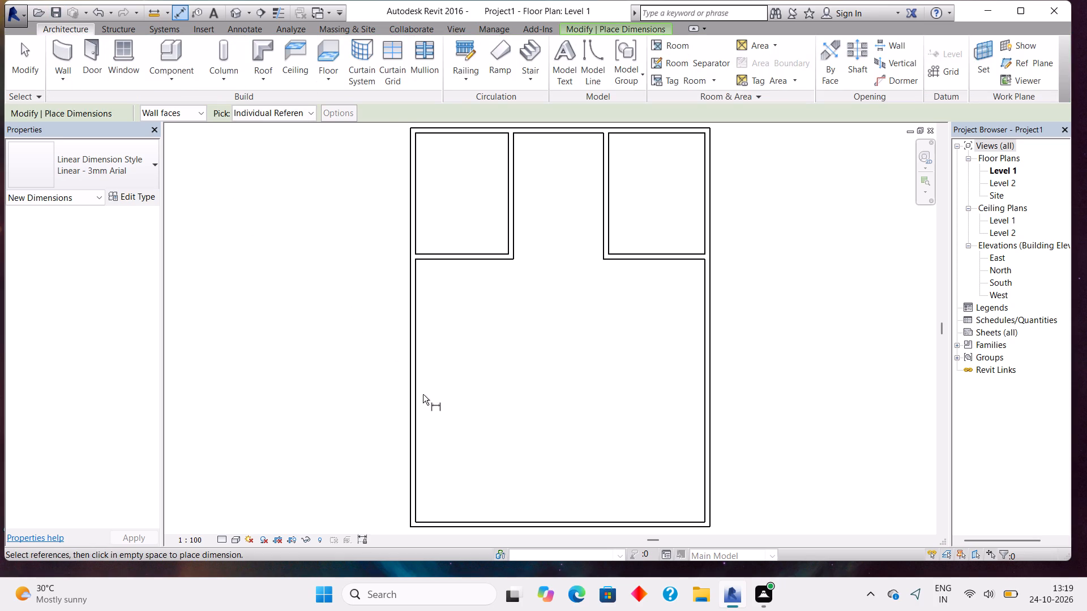
left_click(54, 50)
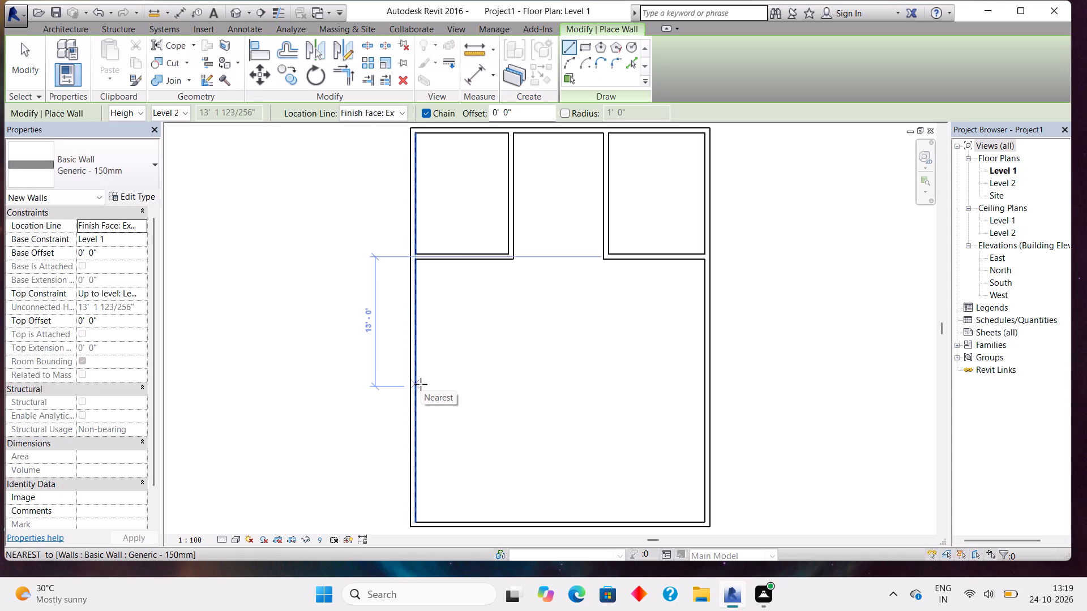
left_click(421, 384)
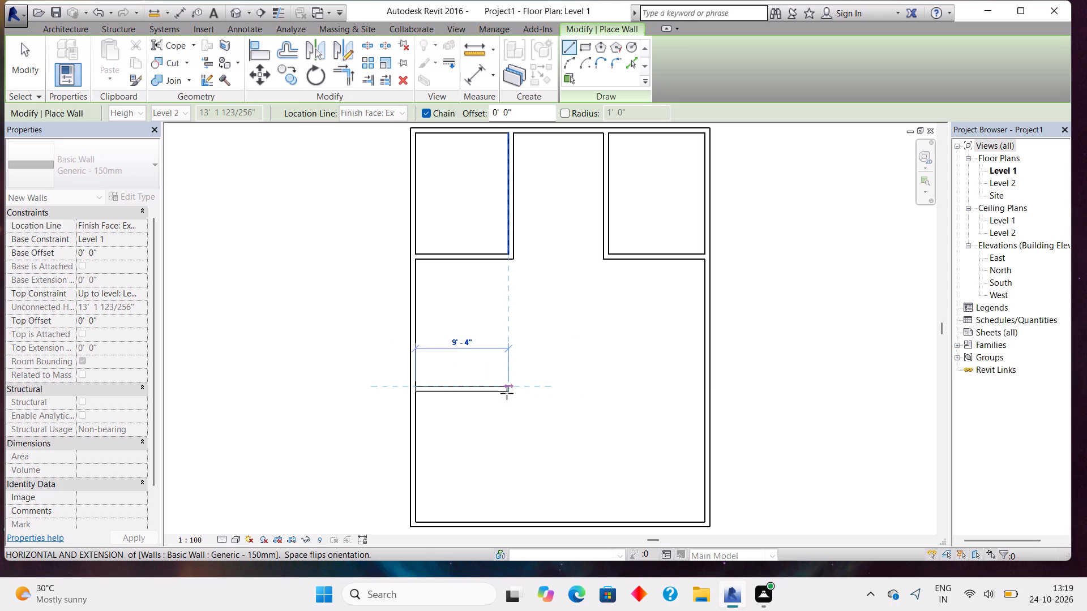
left_click(510, 392)
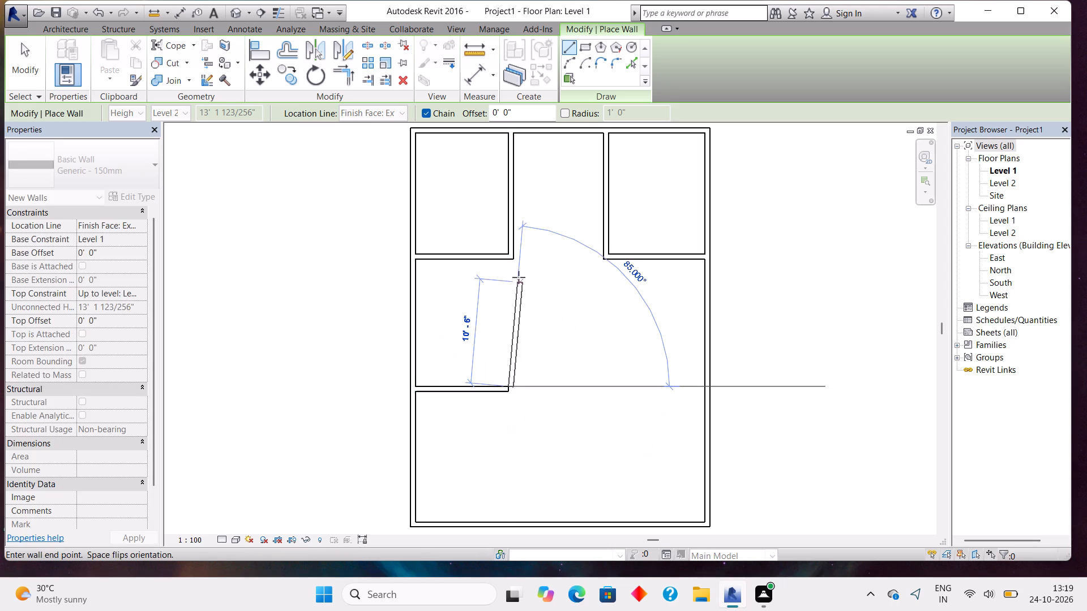
scroll(508, 263, "up", 4)
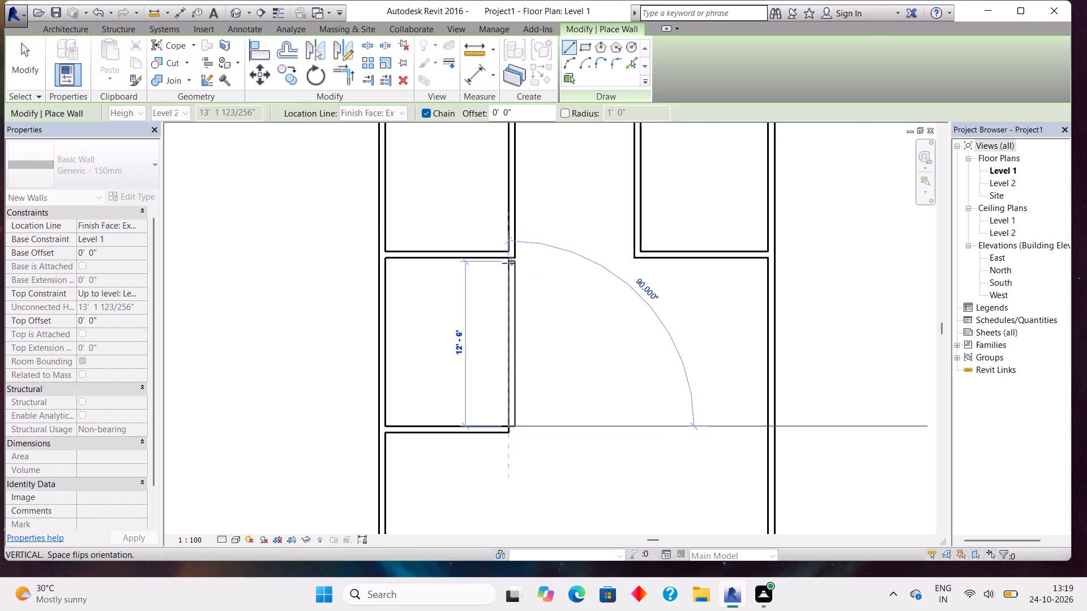
scroll(508, 263, "up", 2)
left_click(507, 257)
key("Escape")
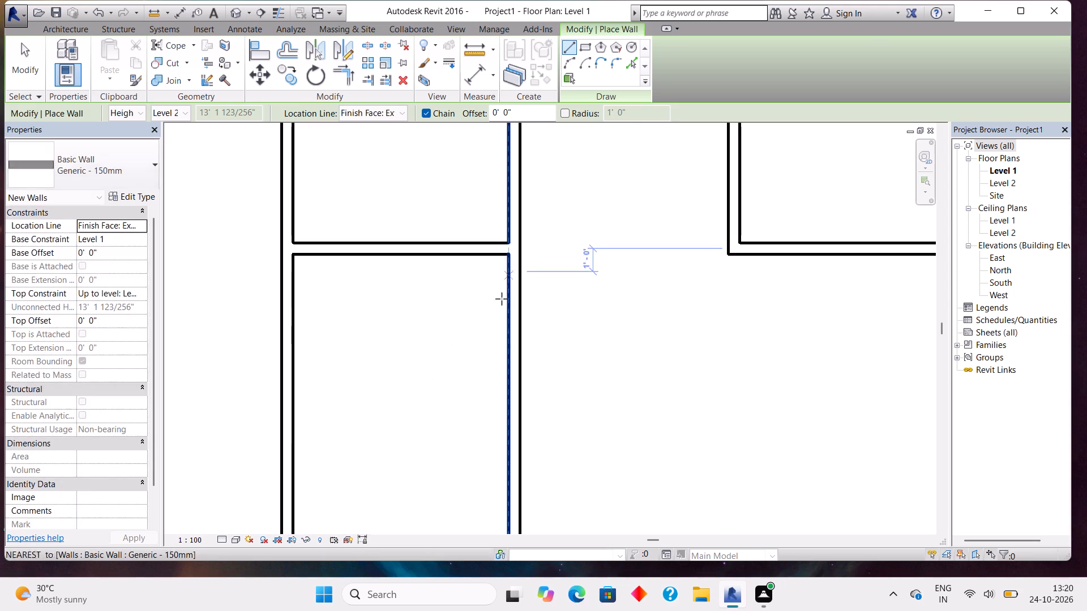
Check the new left-side room's width between its left and right inner wall faces with an unplaced aligned dimension.
scroll(451, 377, "down", 3)
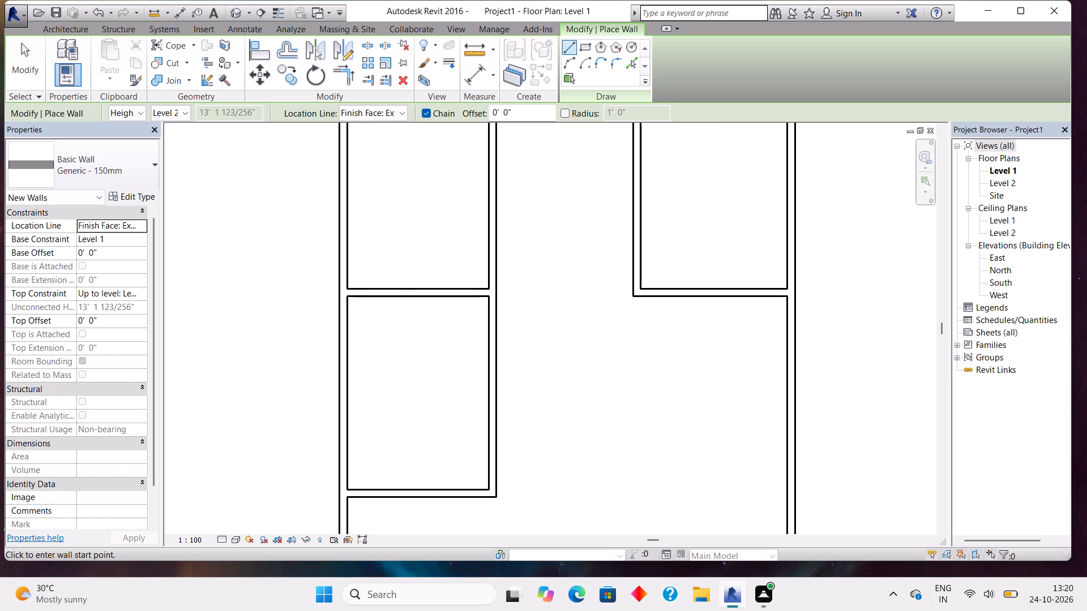
left_click(478, 82)
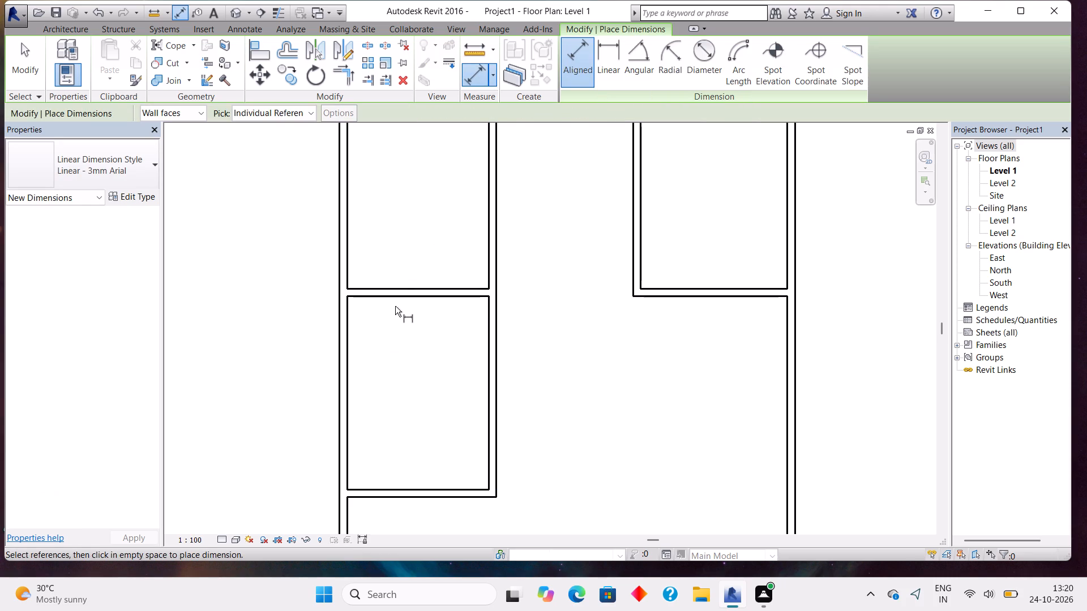
left_click(348, 335)
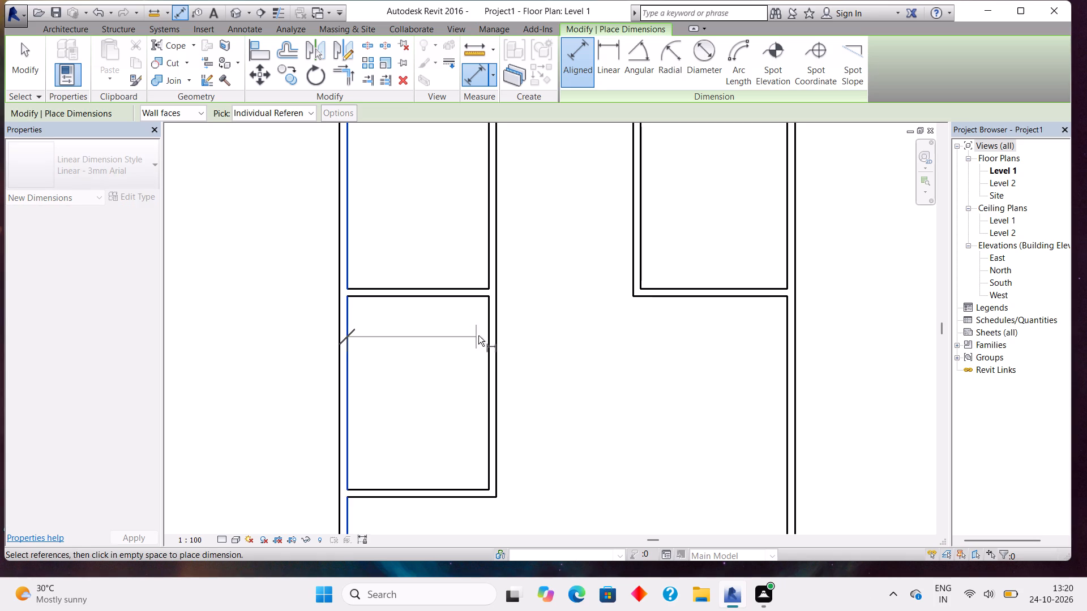
left_click(487, 332)
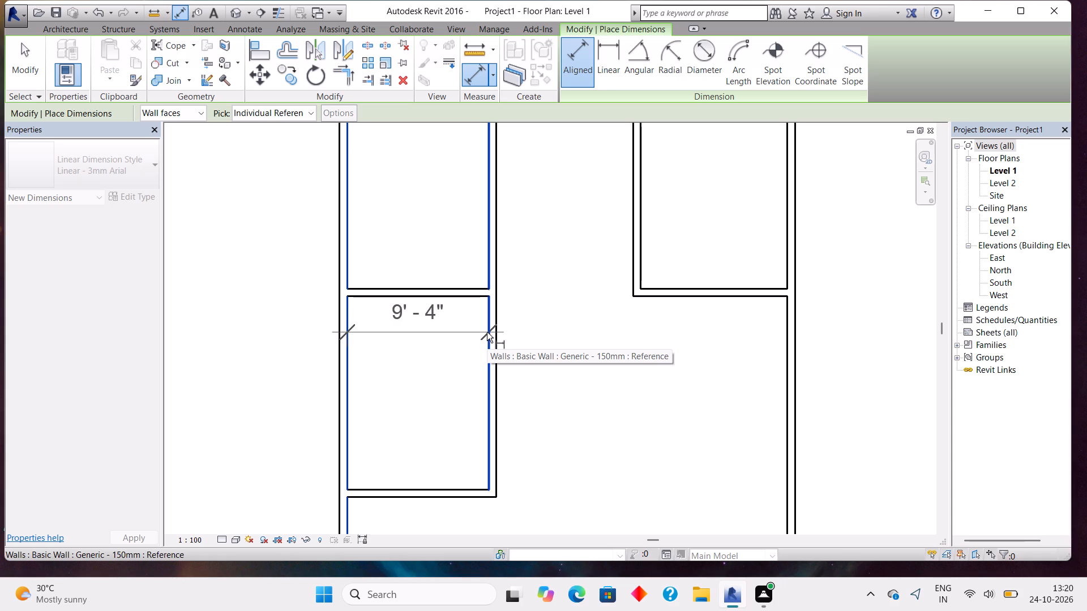
key("Escape")
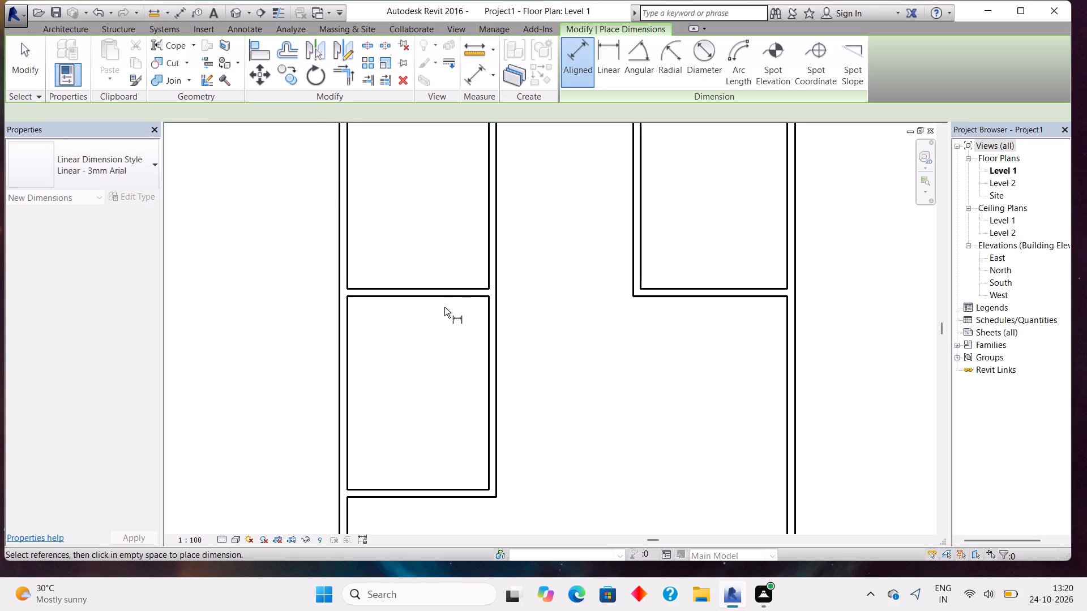
Check the lower-left room's depth between its upper and lower inner wall faces with an unplaced aligned dimension.
left_click(443, 300)
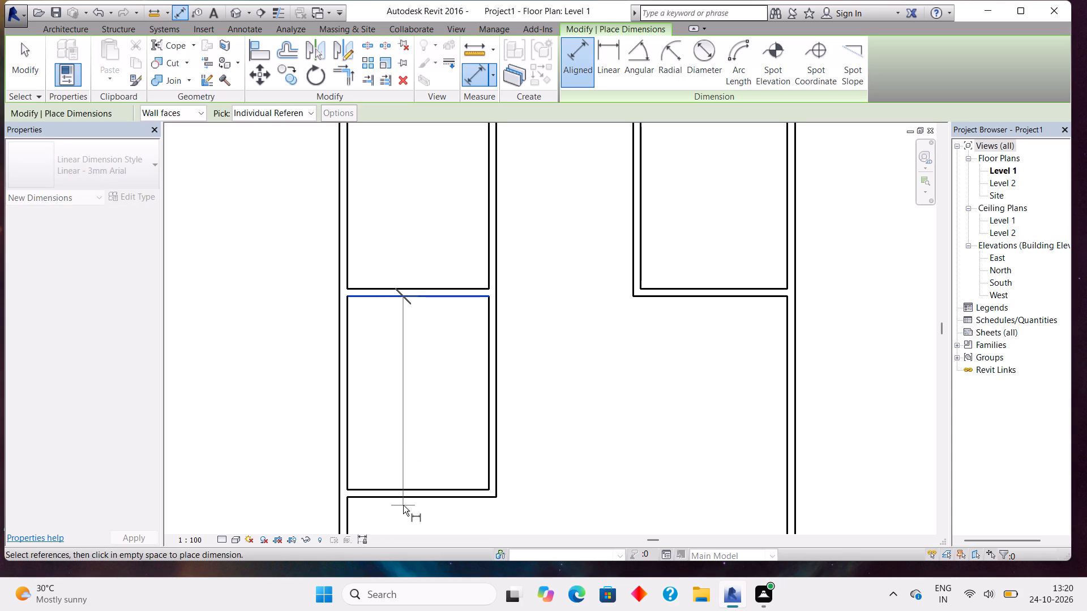
left_click(407, 492)
key("Escape")
key("Escape")
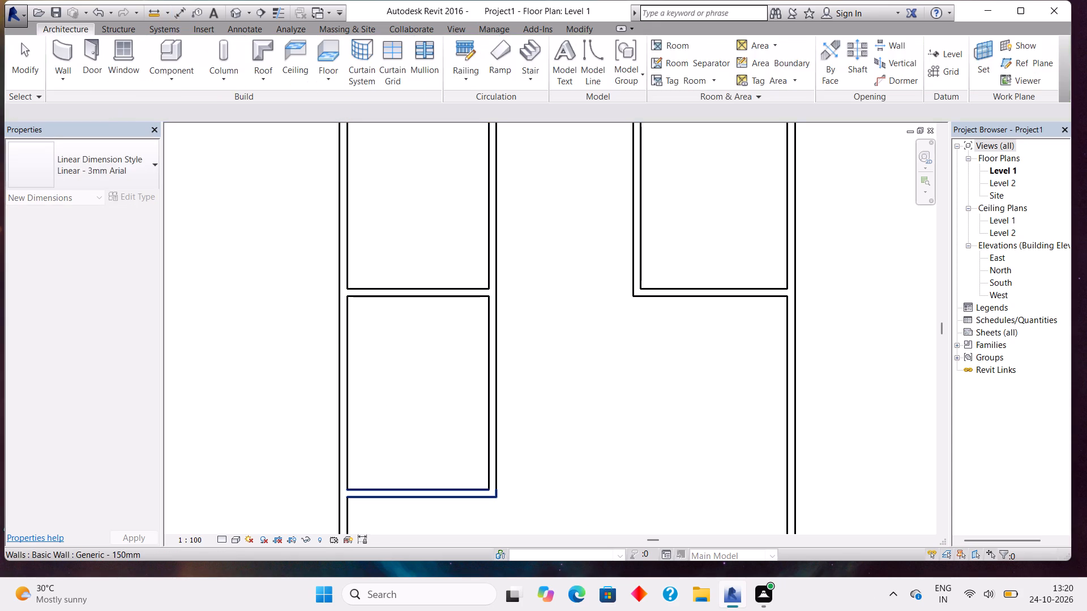
Nudge the lower-left room's bottom wall upward by five increments to reduce the room's depth.
left_click(410, 493)
key("Up")
key("Up")
key("Up")
key("Up")
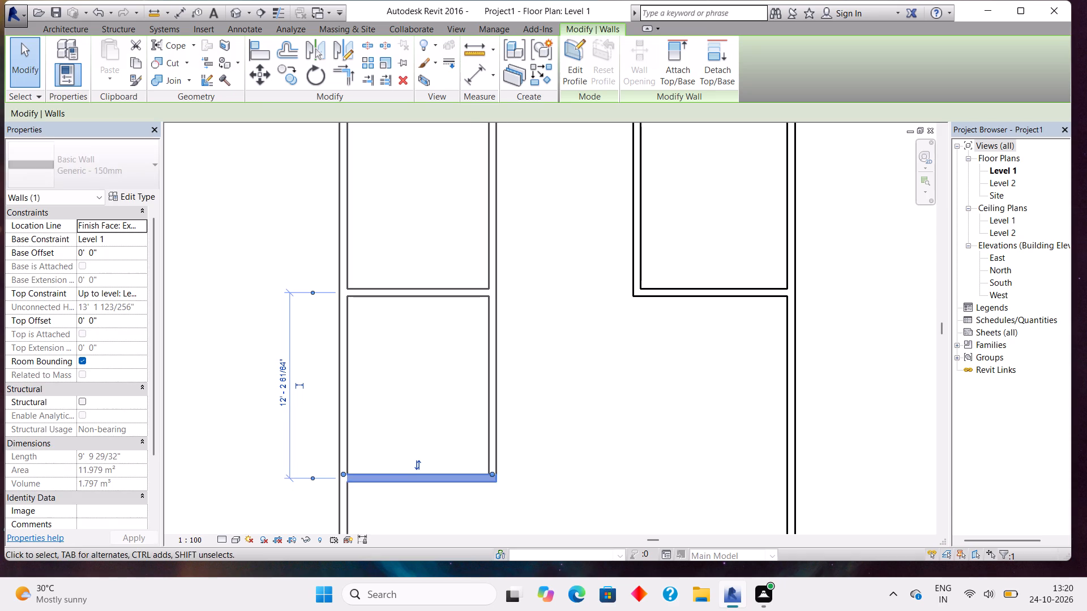
key("Up")
Check the lower-left room's depth again between its upper and lower inner wall faces with an unplaced aligned dimension.
left_click(472, 85)
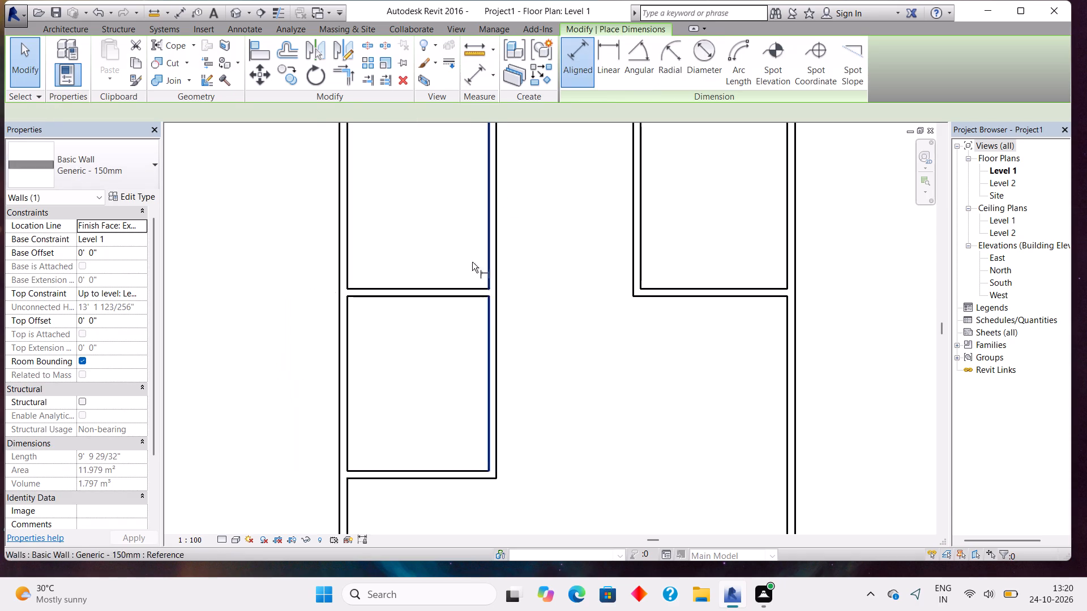
left_click(448, 300)
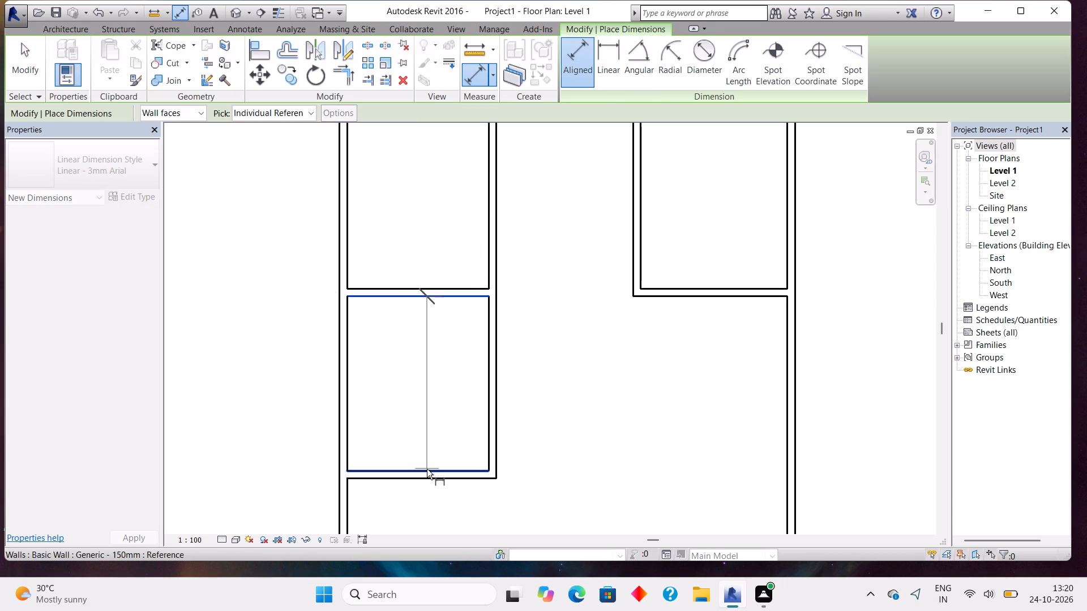
left_click(427, 469)
key("Escape")
key("Escape")
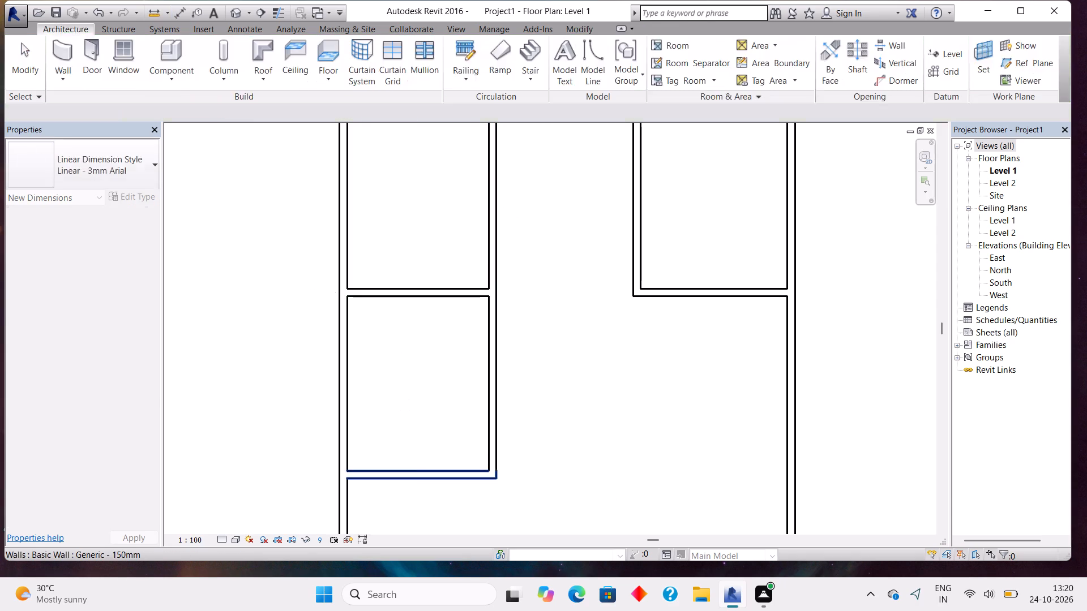
Nudge the lower-left room's bottom wall up four more increments, to 10'-11 61/64" from the room's upper wall, centre to centre.
left_click(427, 469)
key("Up")
key("Up")
key("Up")
key("Up")
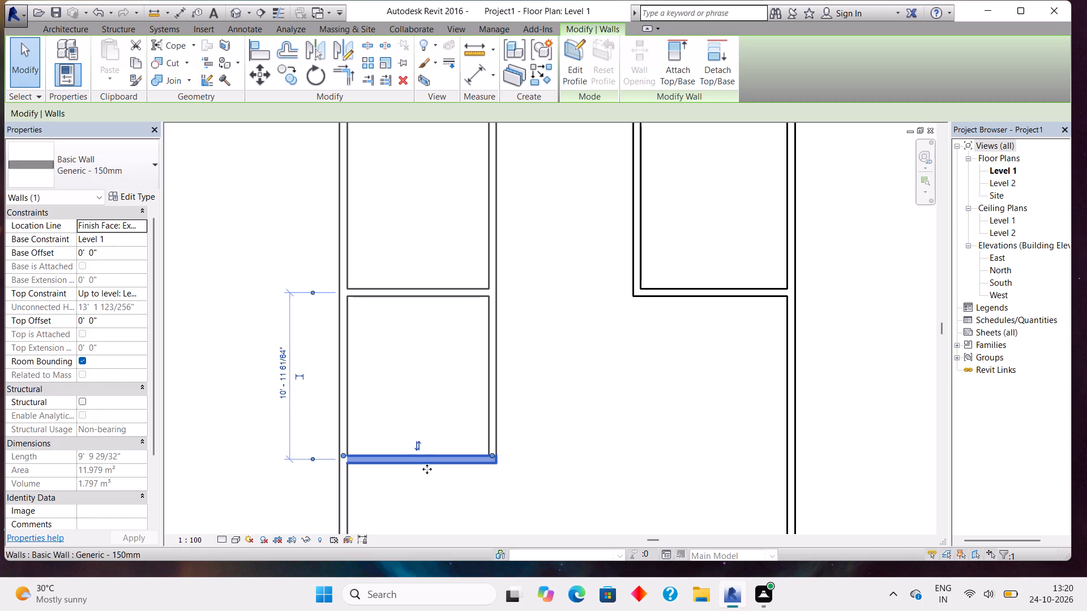
Recheck the lower-left room's depth between its horizontal inner wall faces with an unplaced aligned dimension.
left_click(487, 75)
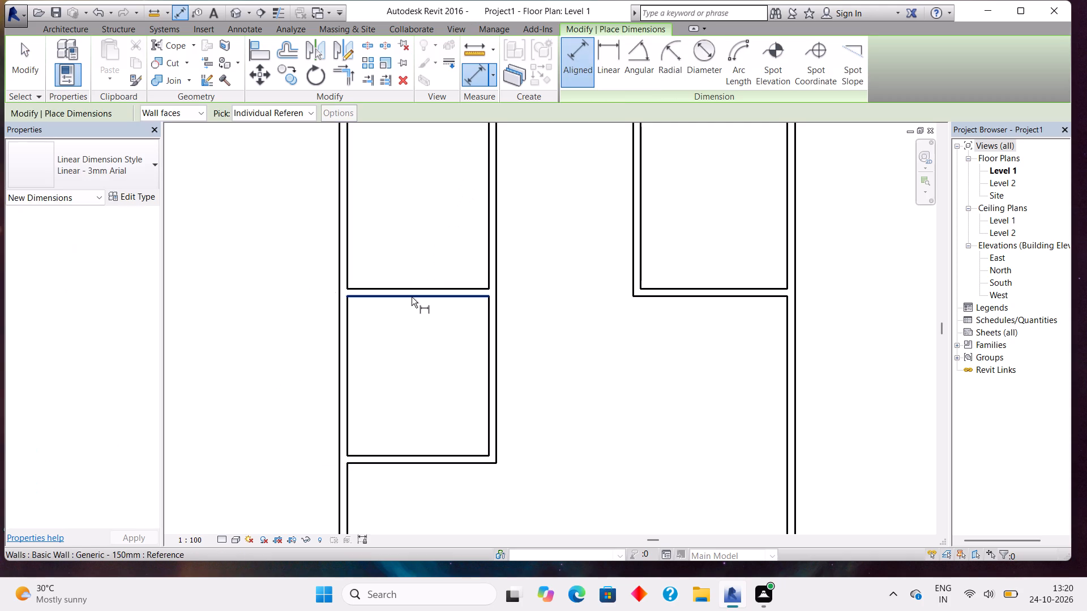
left_click(412, 297)
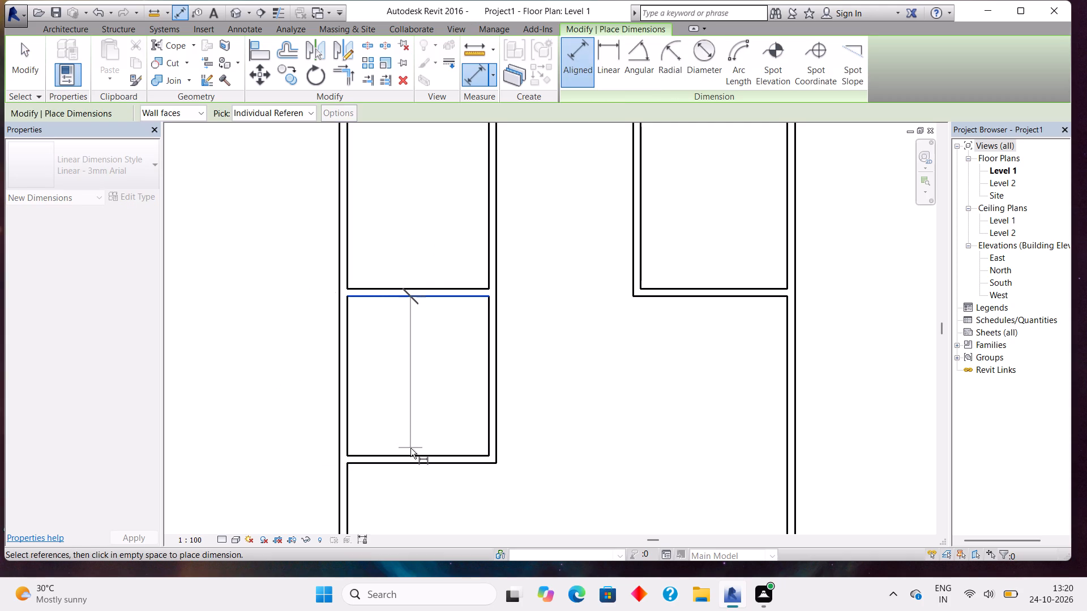
left_click(410, 450)
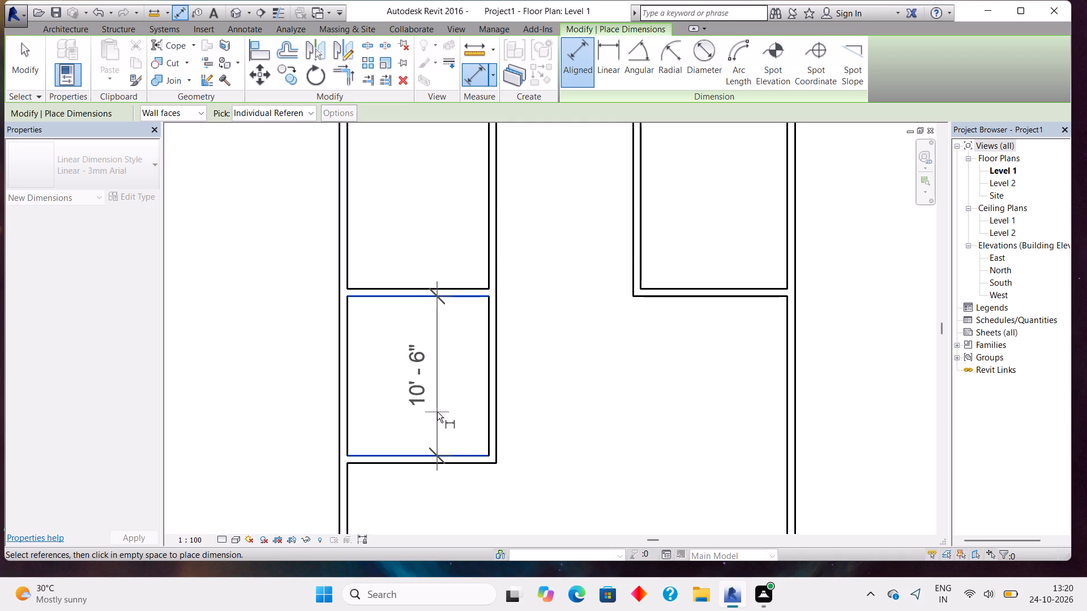
scroll(437, 412, "up", 1)
key("Escape")
Nudge the lower-left room's bottom wall down two finer increments, to 11'-3 61/64" from the room's upper wall, centre to centre.
scroll(437, 412, "up", 3)
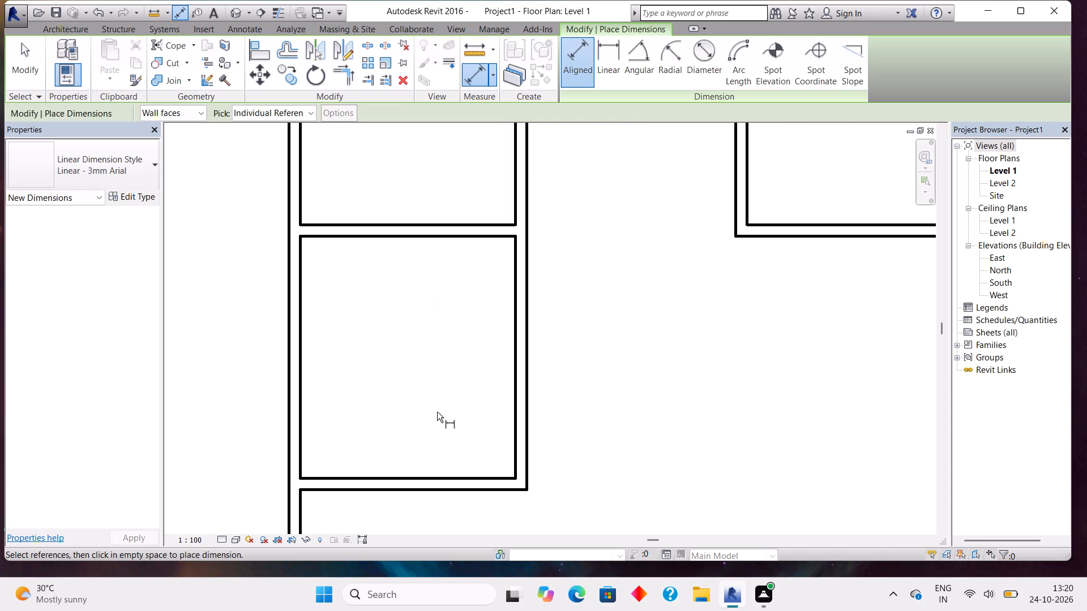
left_click(447, 477)
key("Escape")
key("Escape")
left_click(447, 477)
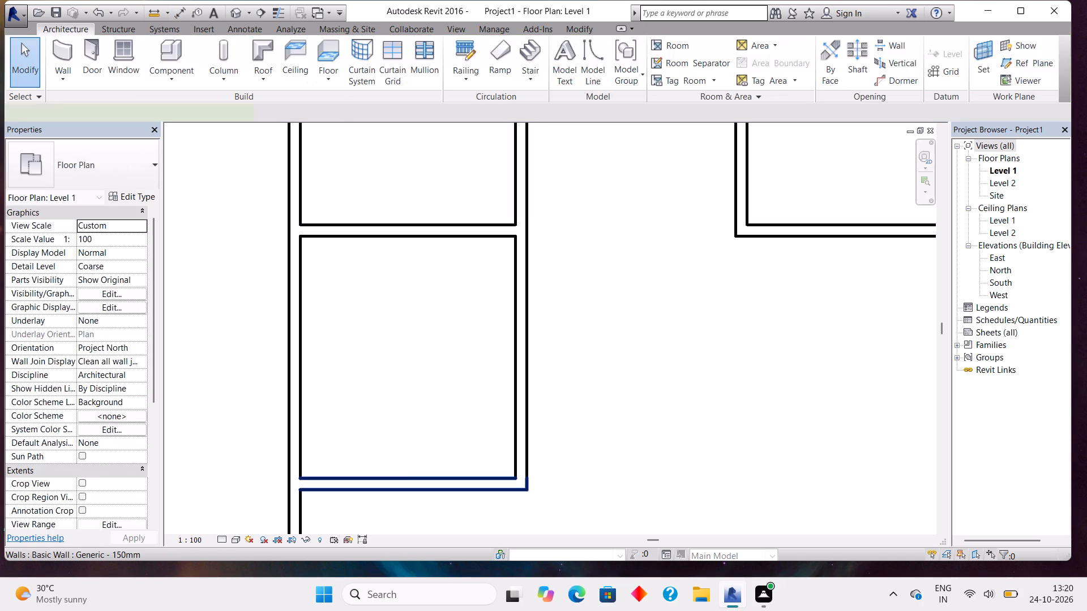
key("Down")
key("Down")
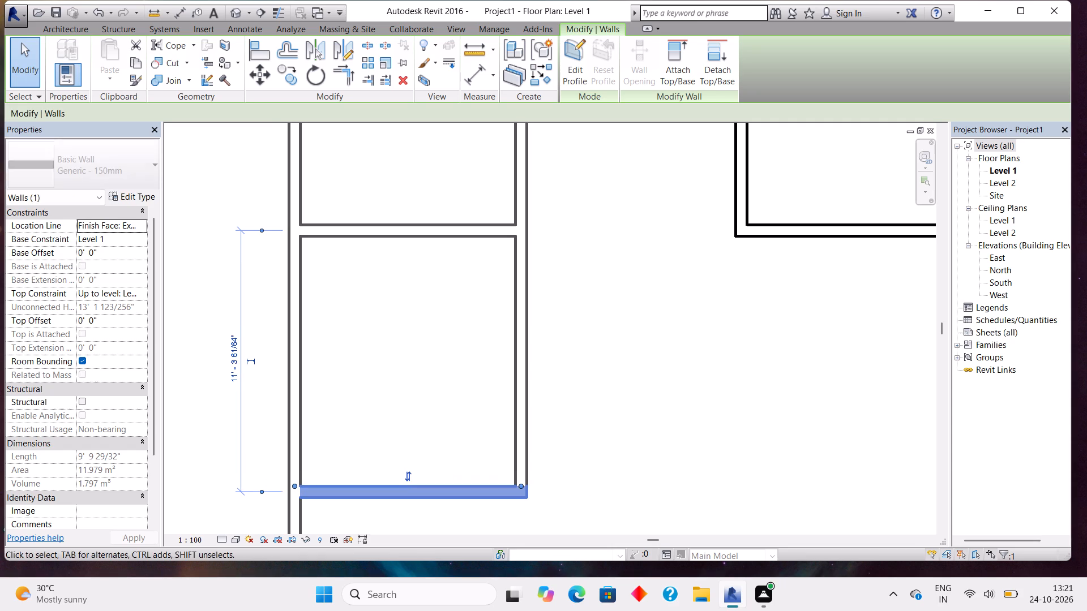
Check the adjusted lower-left room's depth between its upper and lower inner wall faces with an unplaced aligned dimension.
left_click(477, 79)
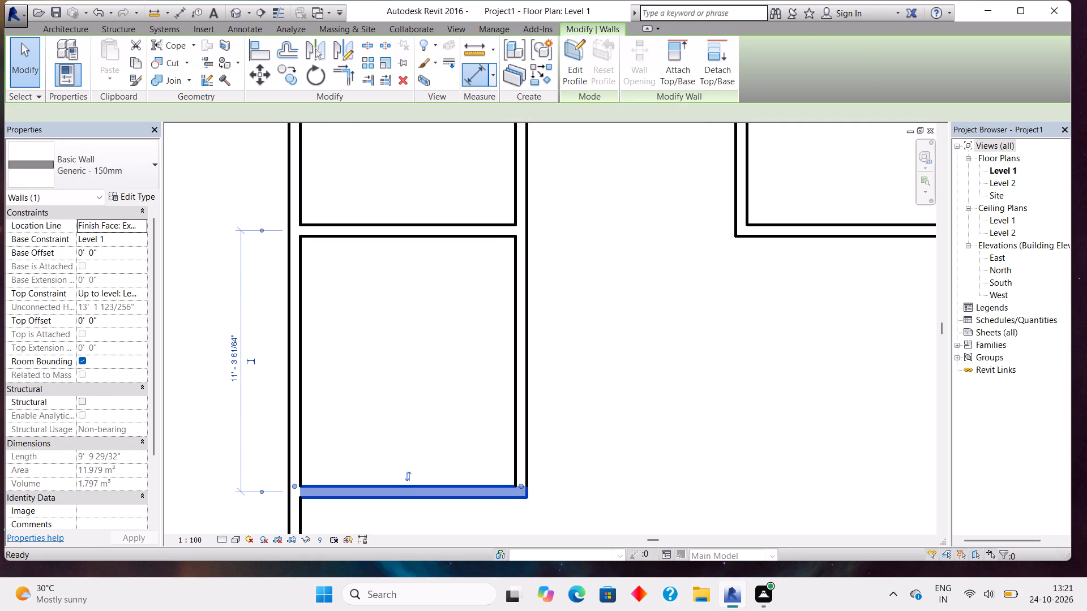
left_click(458, 236)
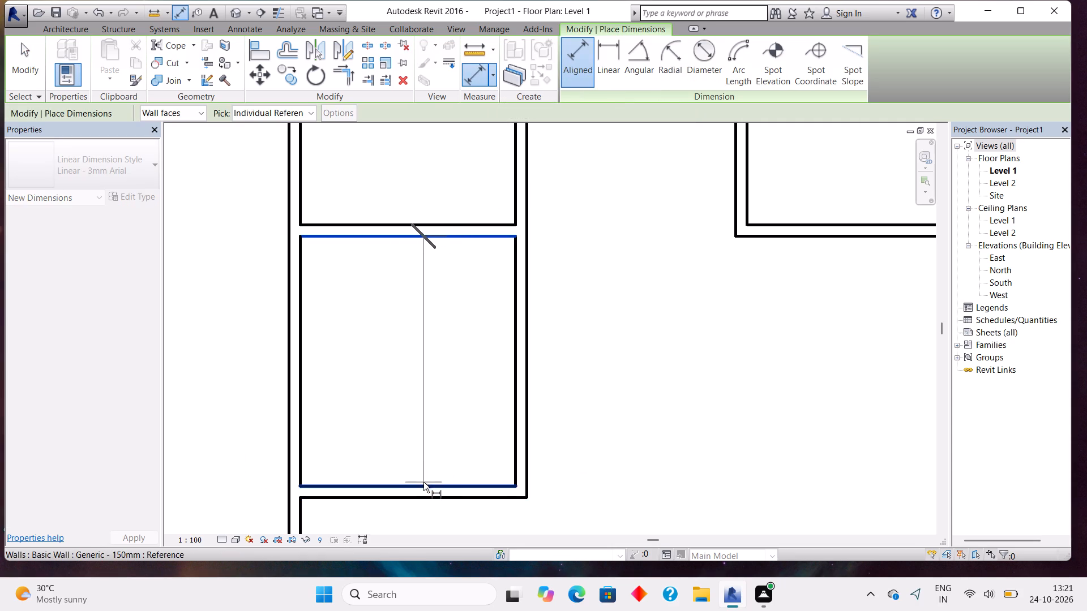
left_click(424, 485)
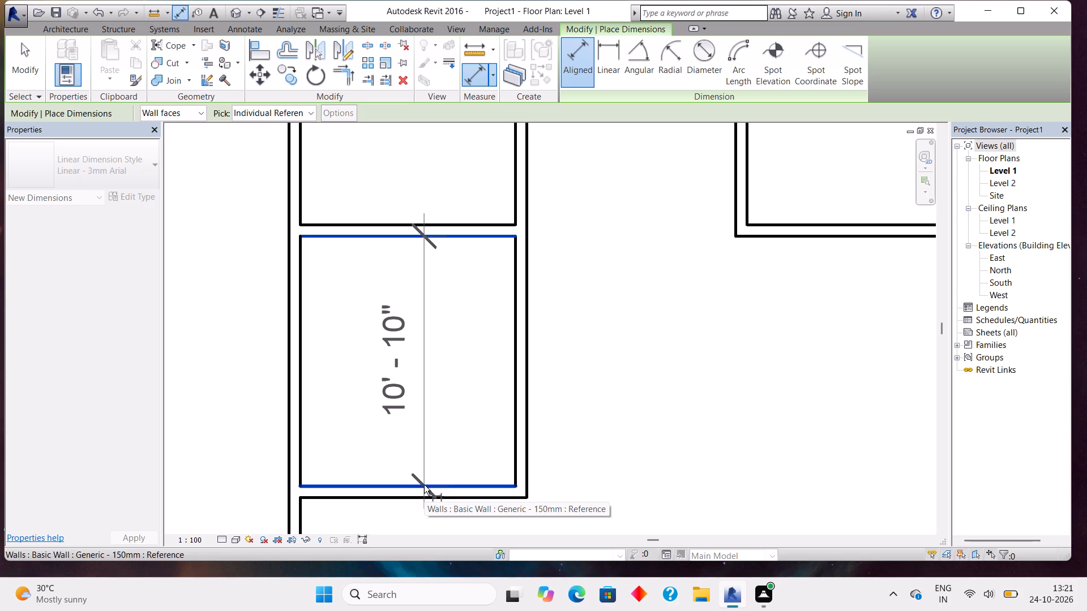
key("Escape")
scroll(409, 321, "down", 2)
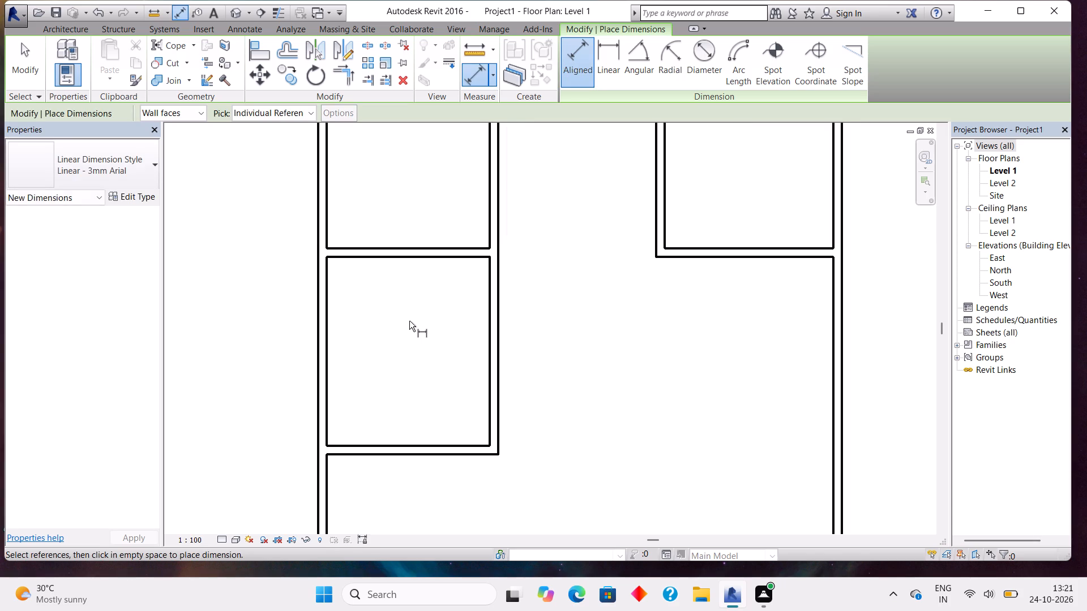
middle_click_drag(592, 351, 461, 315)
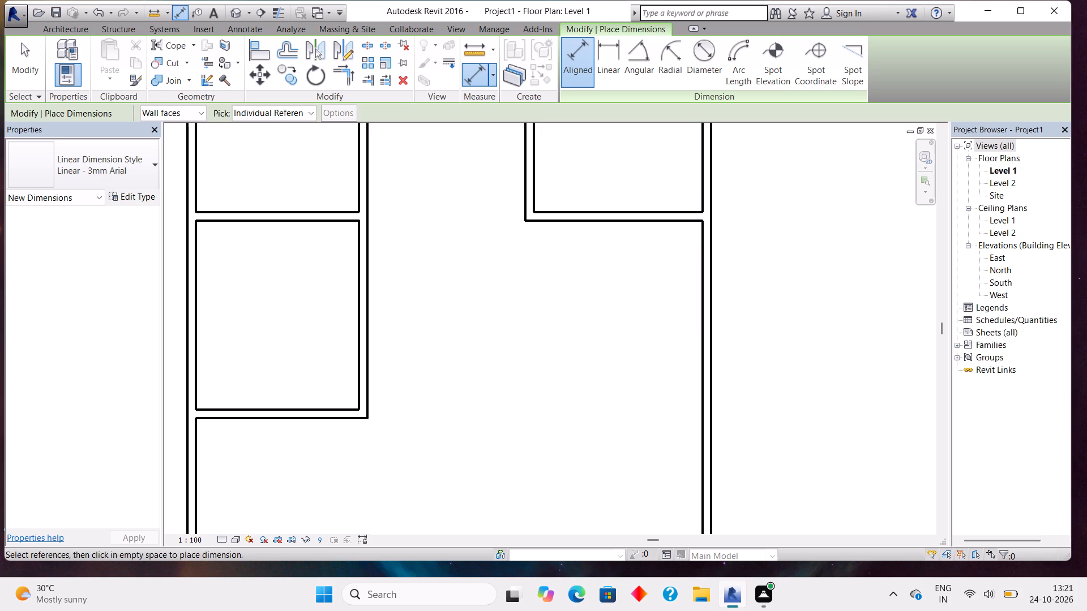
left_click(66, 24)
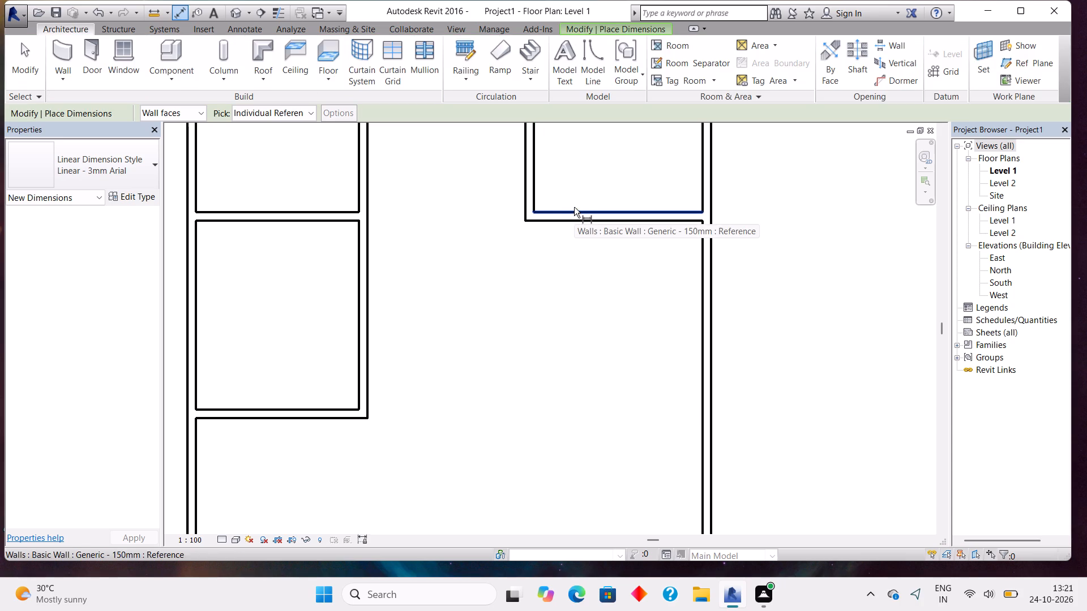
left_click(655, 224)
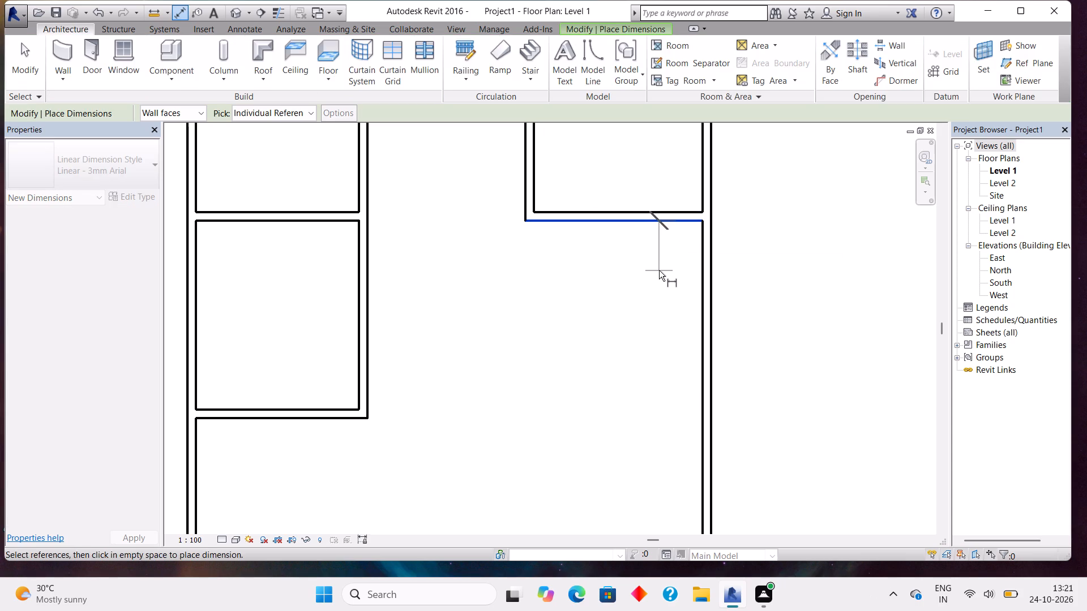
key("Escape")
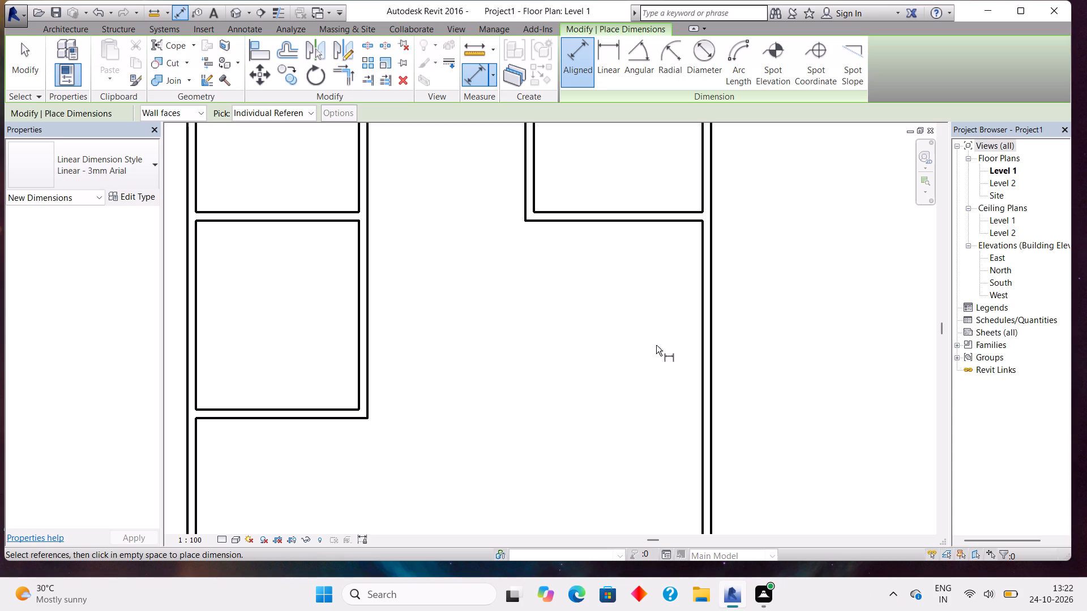
Start a chained 150 mm wall from the lower face of the upper-right room's bottom wall, about 3'-0" from the right exterior wall.
left_click(73, 34)
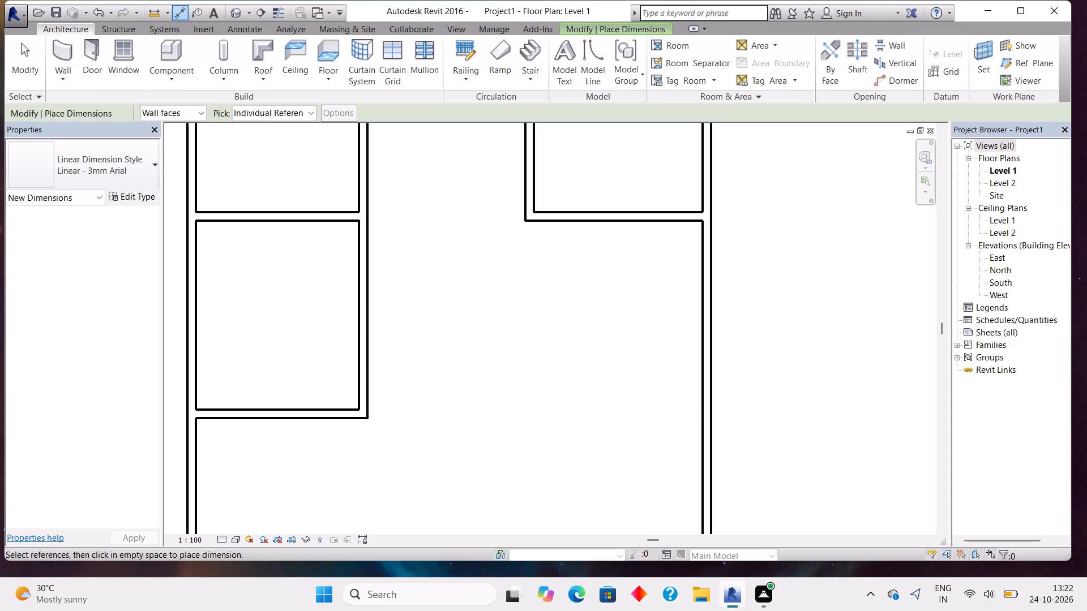
left_click(66, 44)
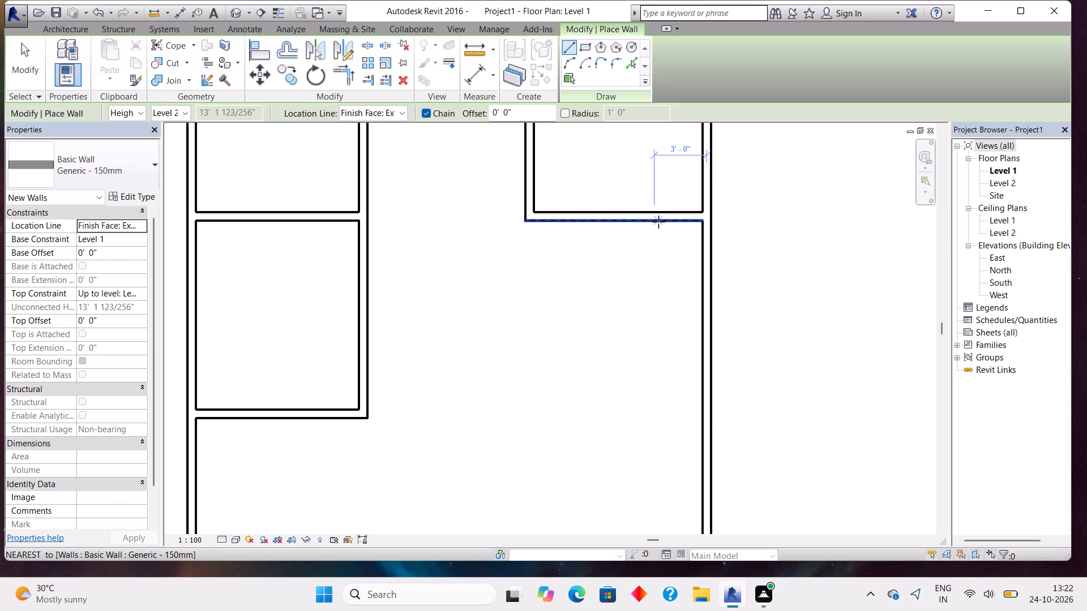
left_click(658, 222)
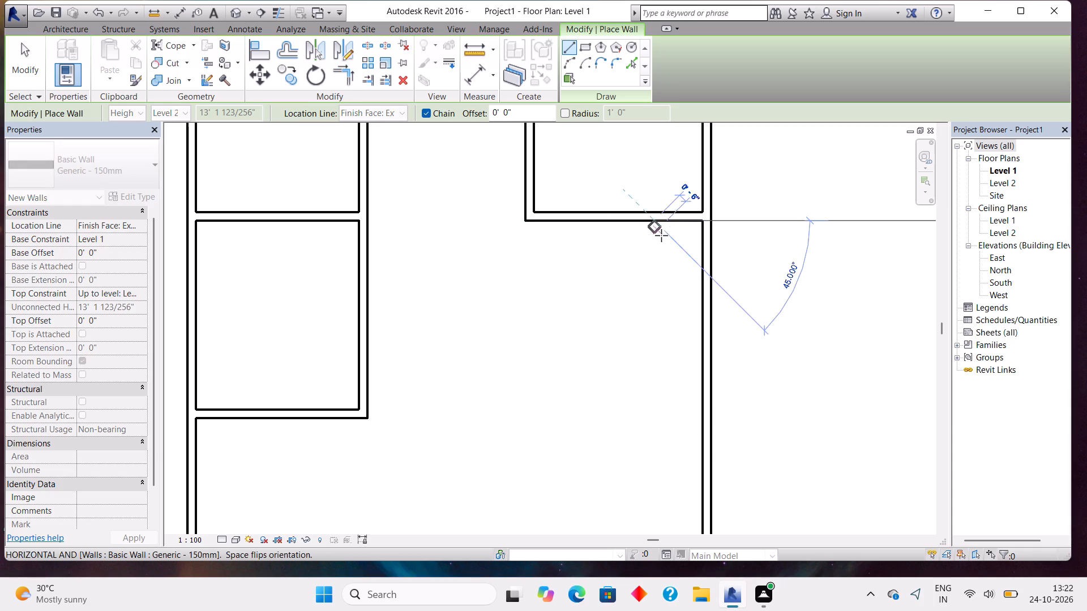
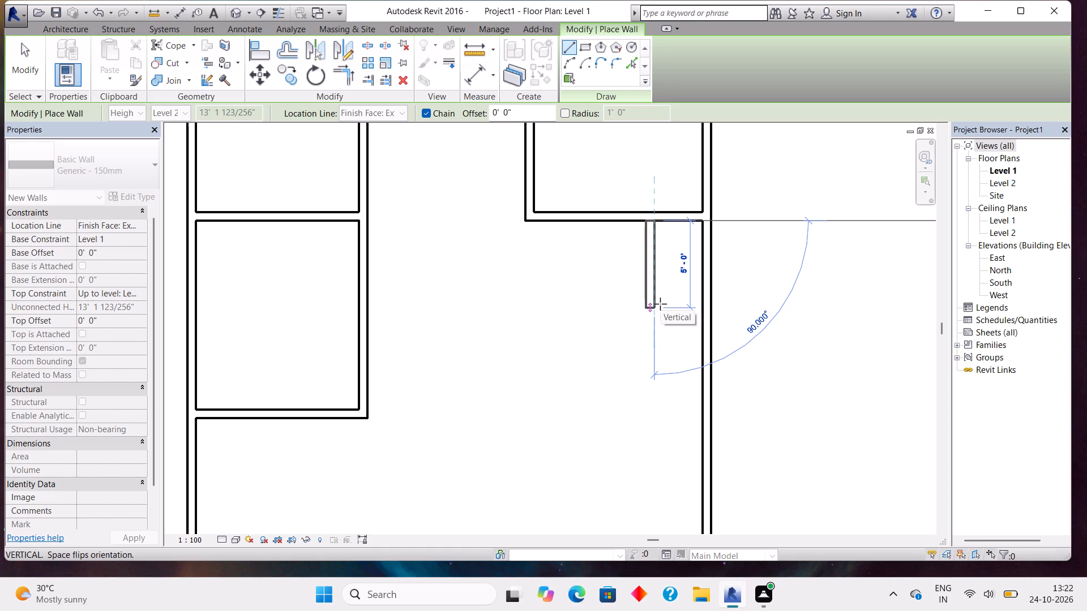
Continue the chained wall 4'-6" down, about 7'-4" left and about 4'-5" up to enclose a small room below the upper-right room.
scroll(660, 304, "up", 2)
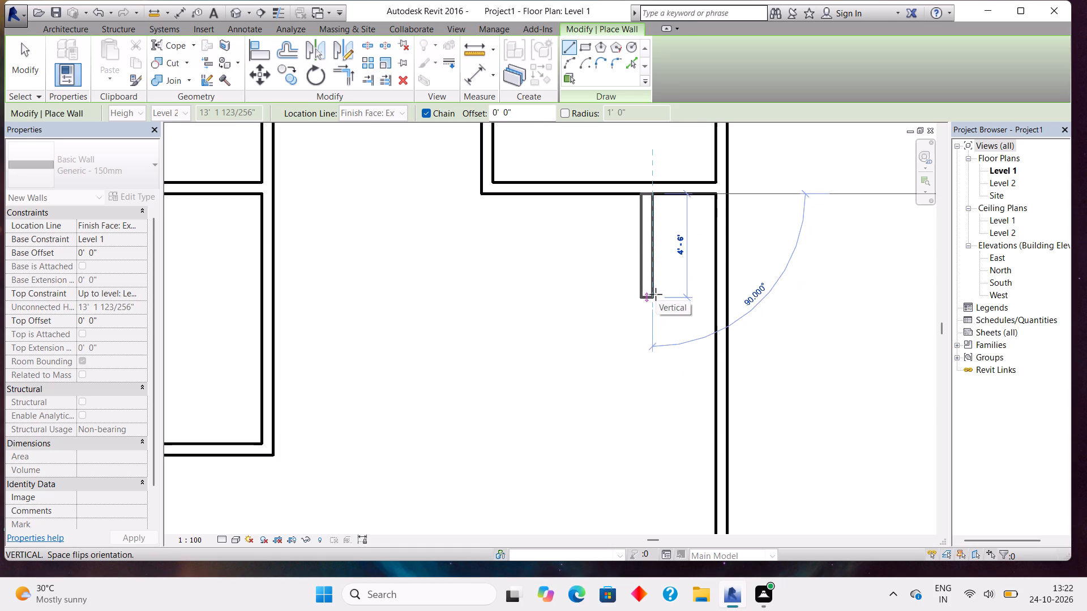
left_click(656, 294)
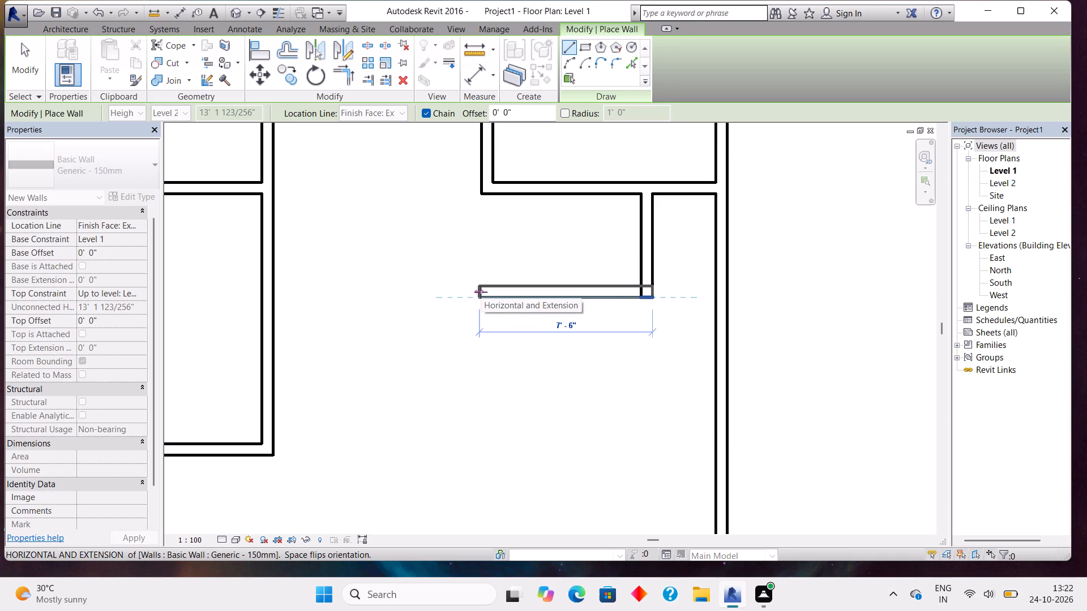
scroll(481, 292, "up", 2)
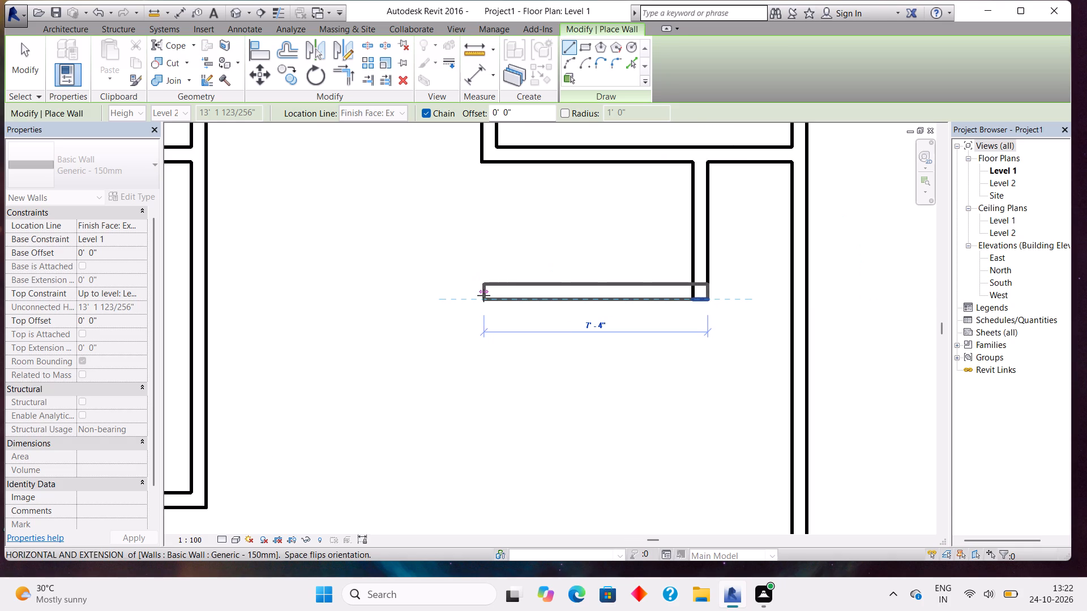
left_click(483, 295)
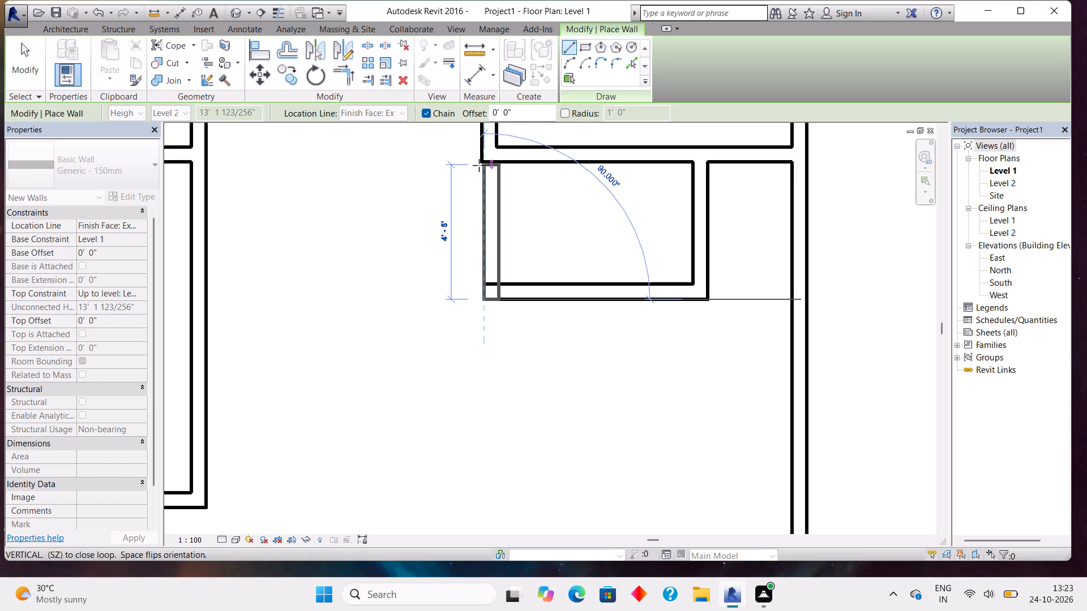
left_click(479, 165)
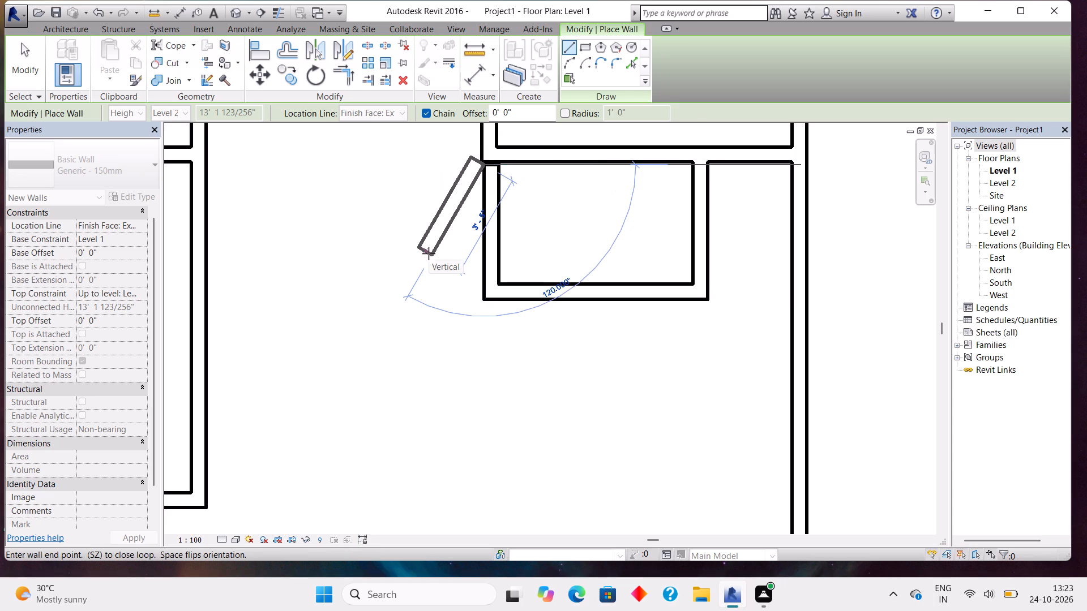
scroll(429, 253, "down", 1)
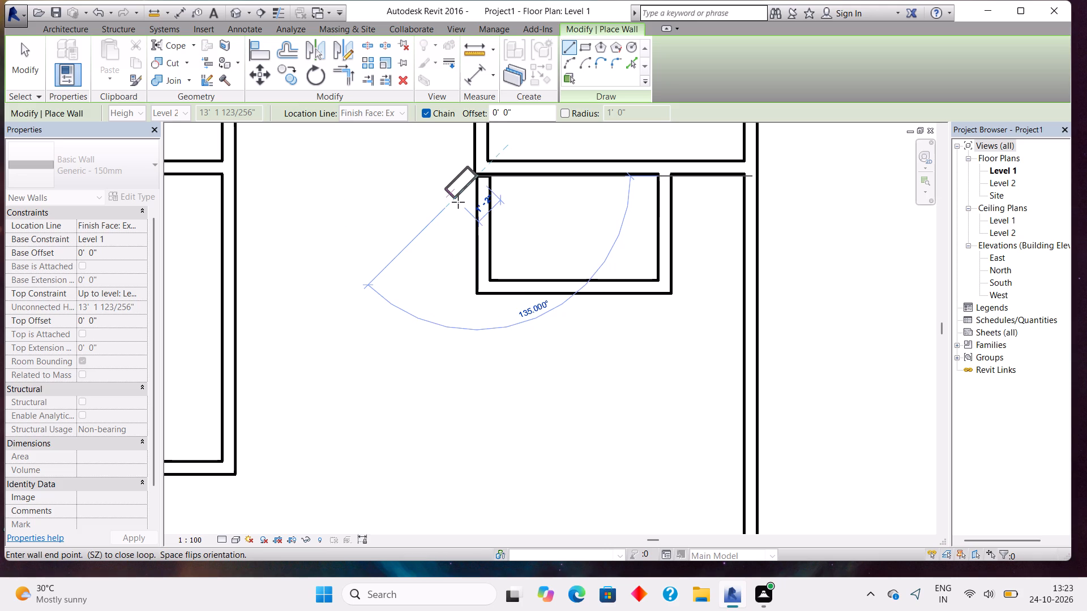
key("Escape")
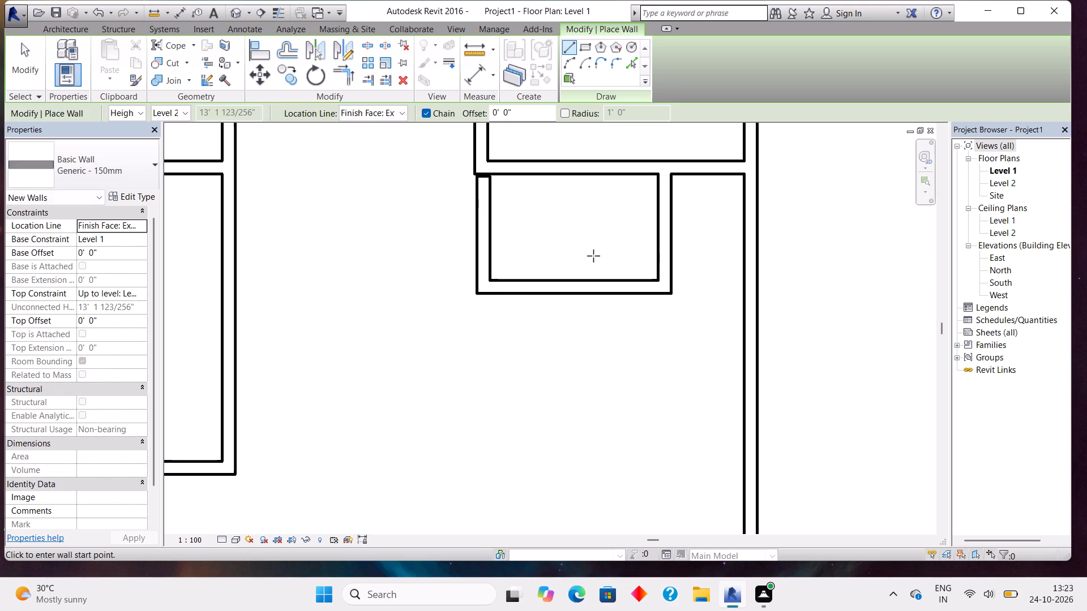
key("Escape")
key("Escape")
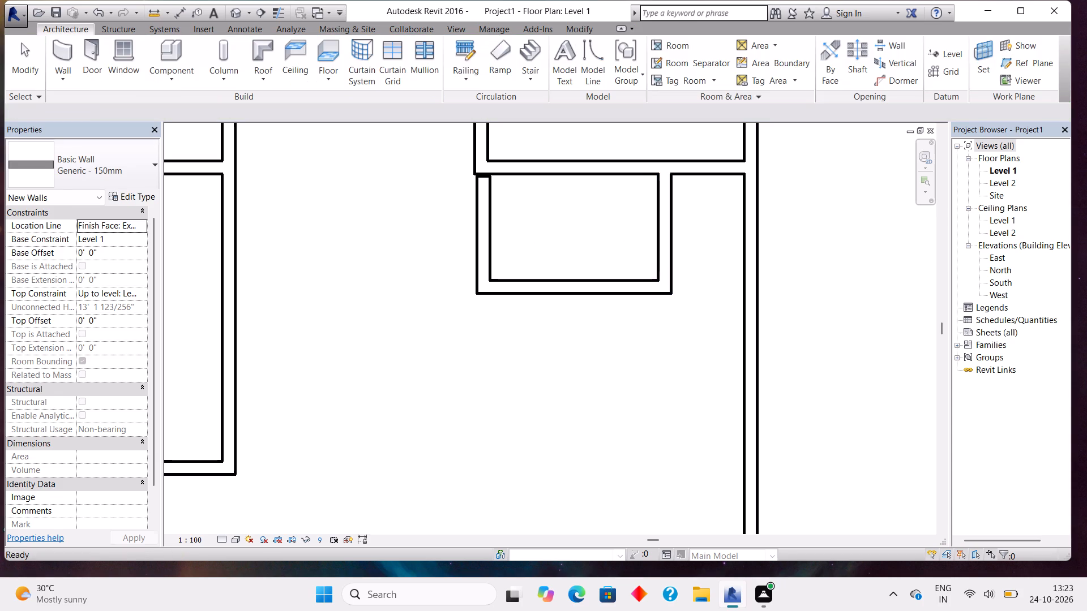
key("Escape")
key("Escape")
Nudge the small room's right wall one increment left, to 3'-3 61/64" from the right exterior wall, centre to centre.
left_click(660, 239)
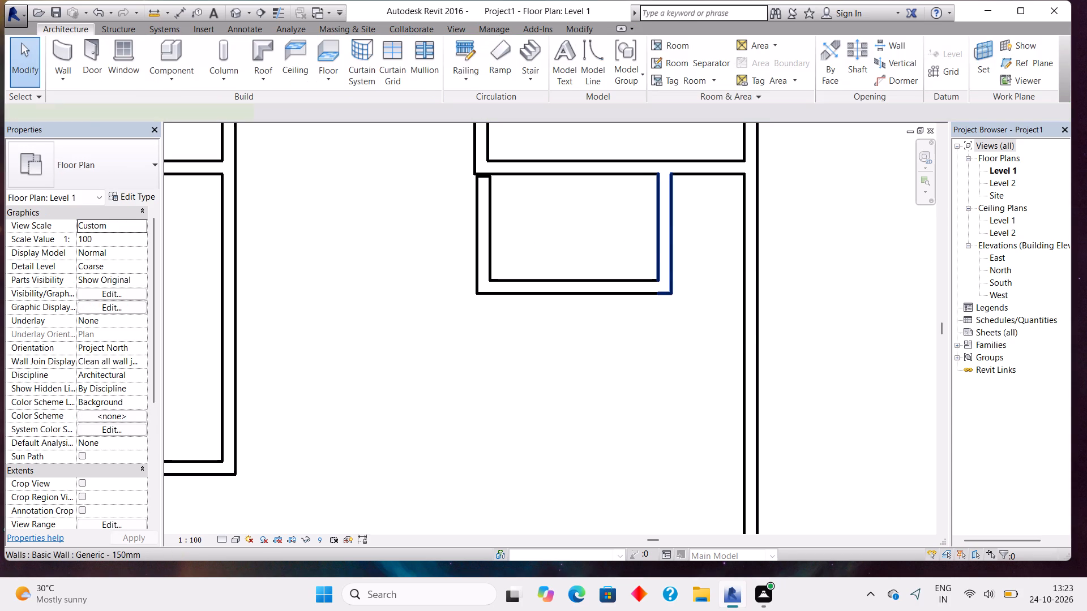
key("Left")
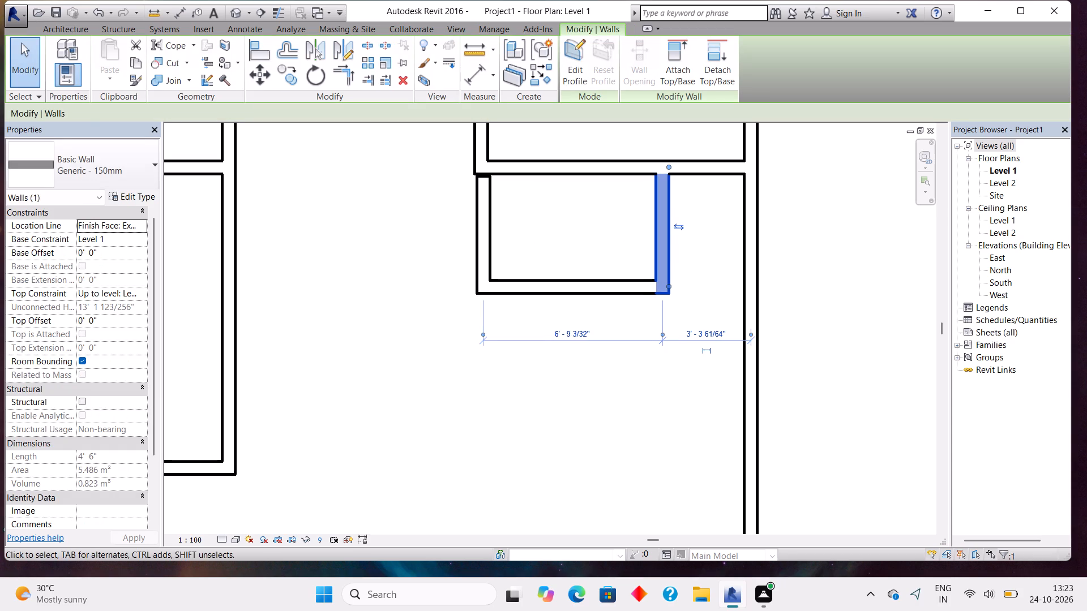
Nudge the small room's left wall one increment left towards alignment with the upper-right room's left wall.
left_click(486, 218)
key("Left")
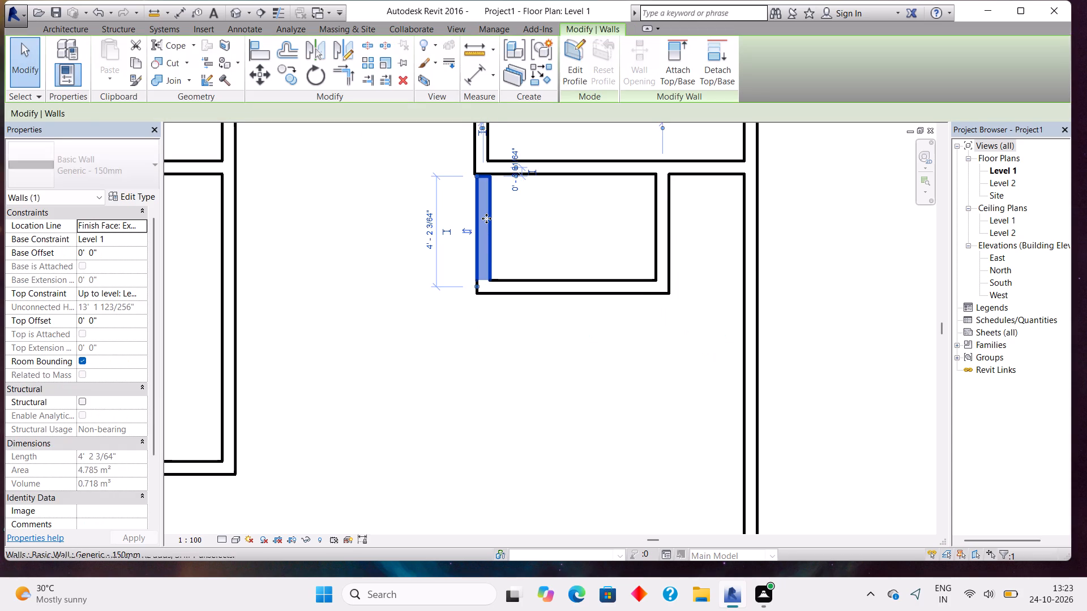
scroll(486, 218, "up", 2)
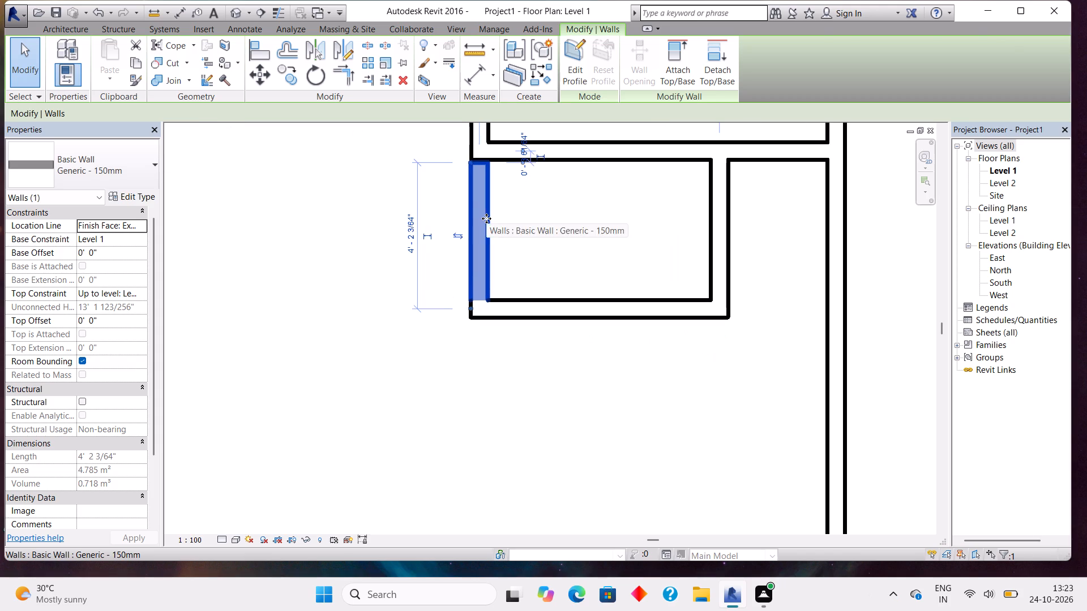
key("Escape")
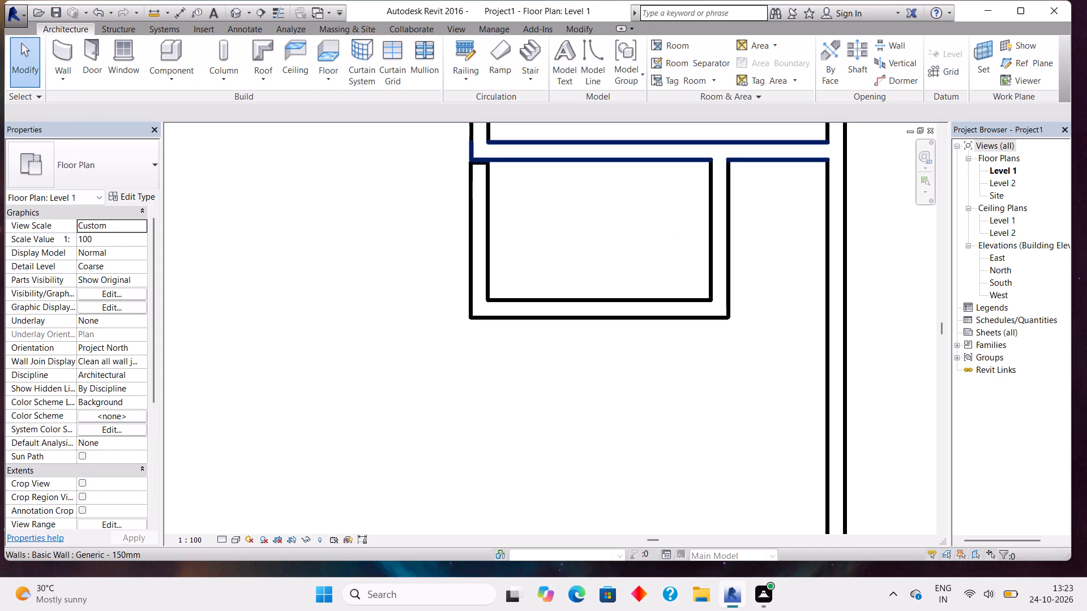
Stretch the upper end of the small room's left wall to the upper-right room's bottom wall, making it 4'-6" long.
left_click(478, 163)
left_click(478, 163)
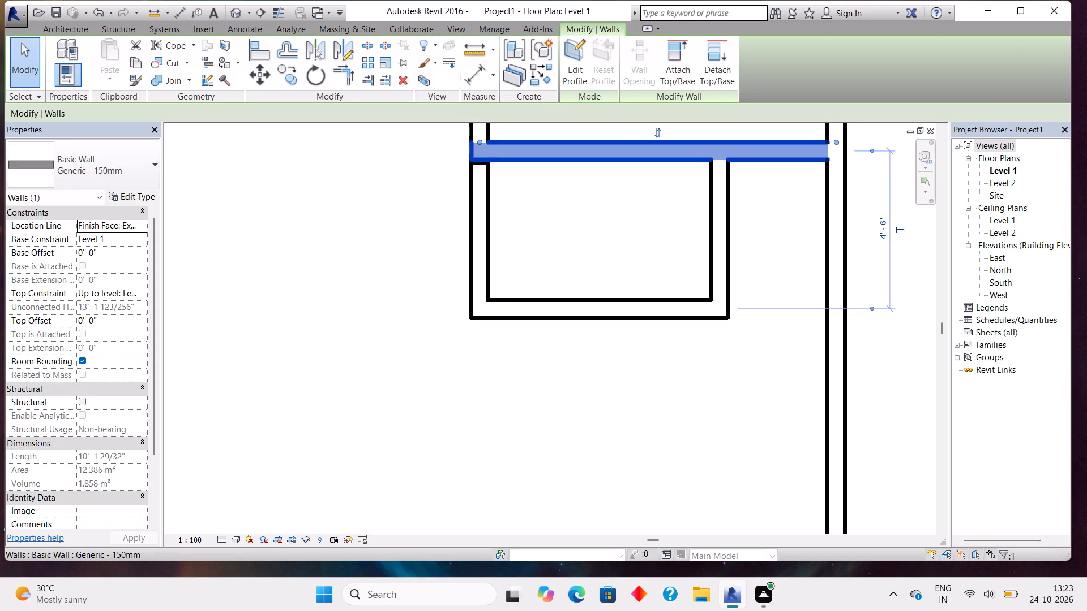
key("Escape")
left_click(485, 180)
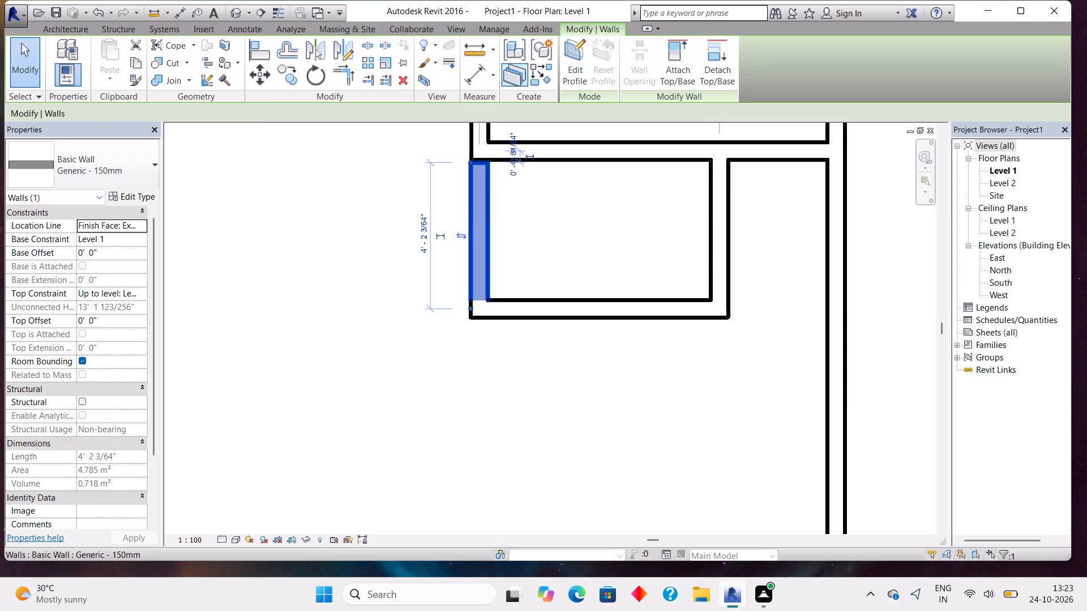
scroll(494, 163, "up", 3)
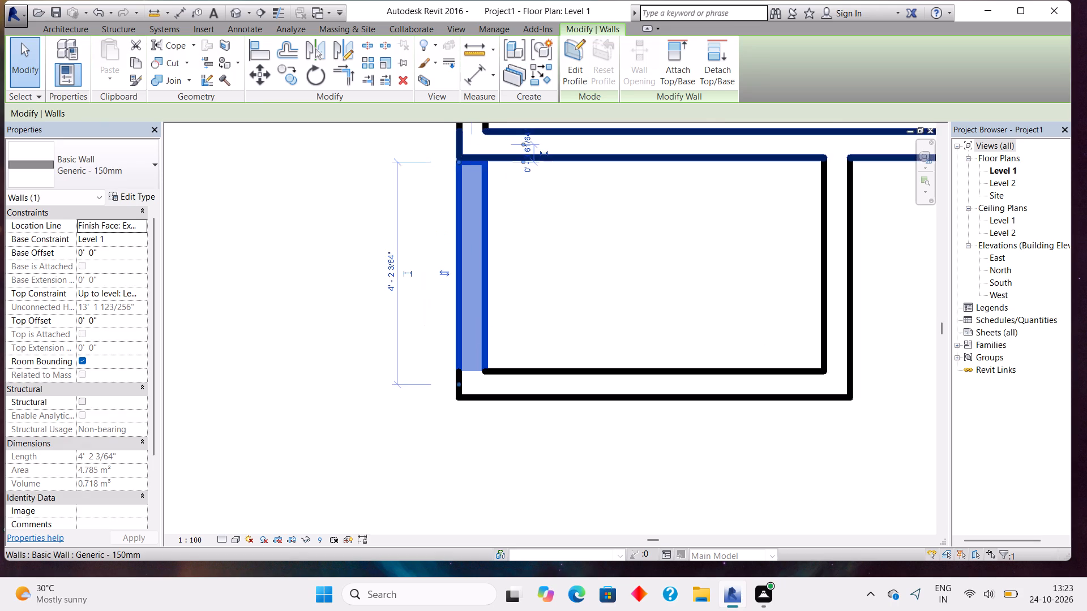
scroll(494, 163, "up", 2)
middle_click_drag(542, 188, 588, 358)
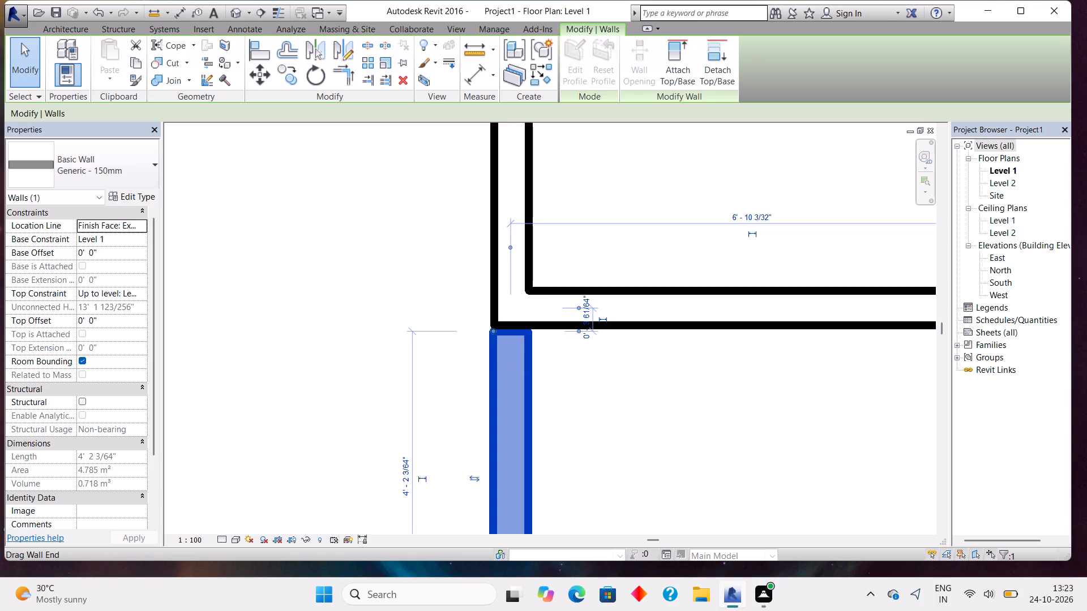
left_click_drag(493, 332, 491, 319)
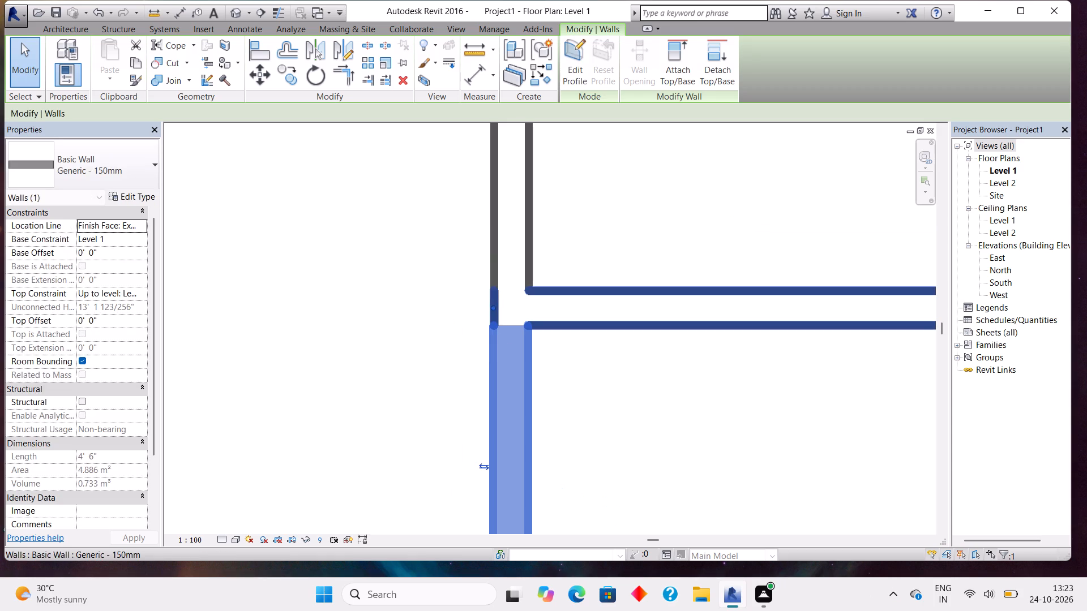
key("Escape")
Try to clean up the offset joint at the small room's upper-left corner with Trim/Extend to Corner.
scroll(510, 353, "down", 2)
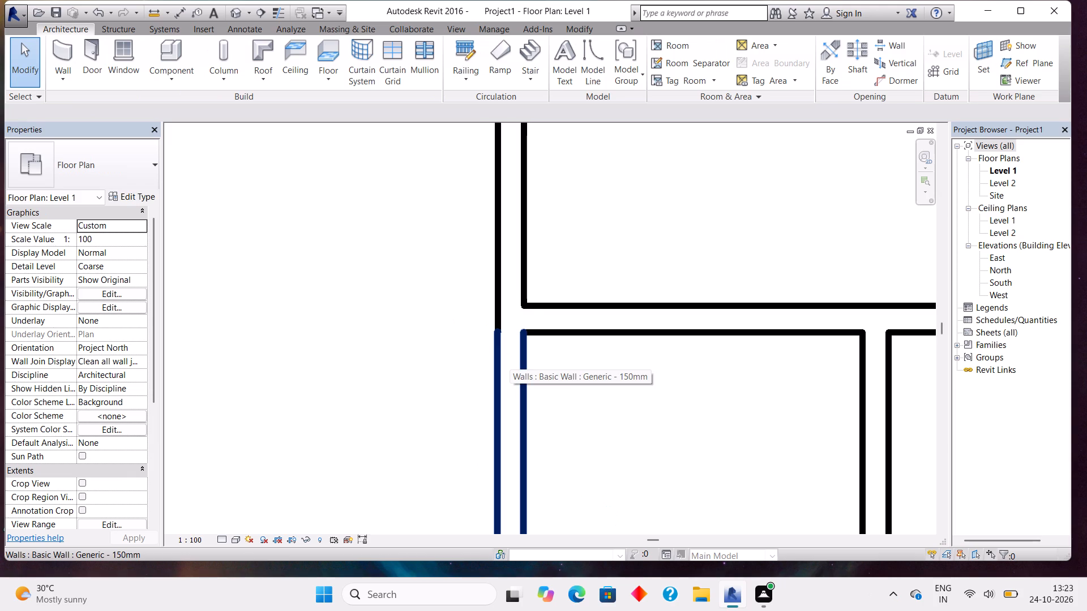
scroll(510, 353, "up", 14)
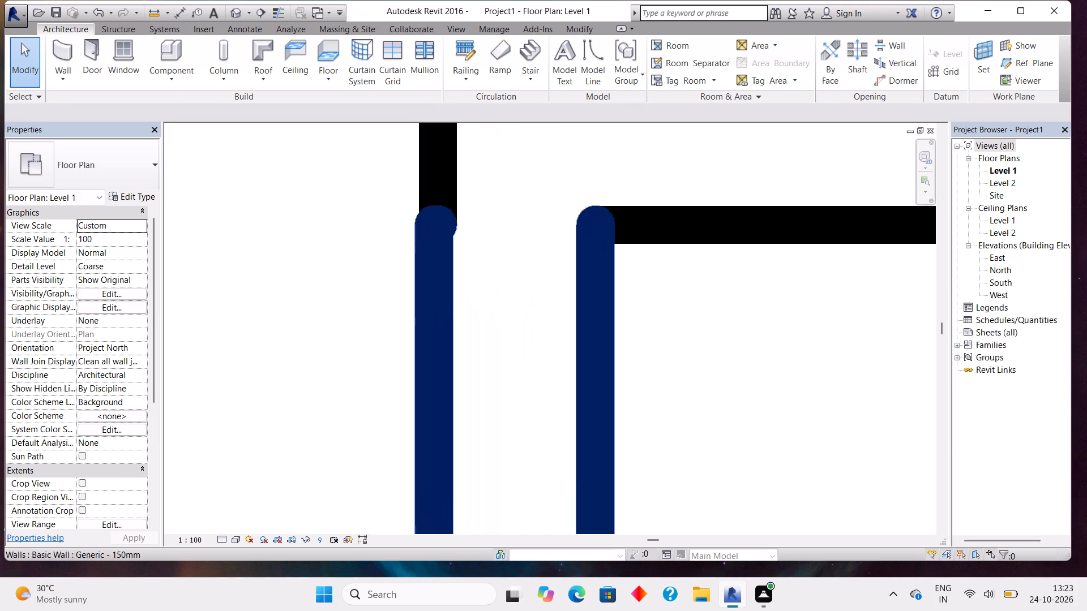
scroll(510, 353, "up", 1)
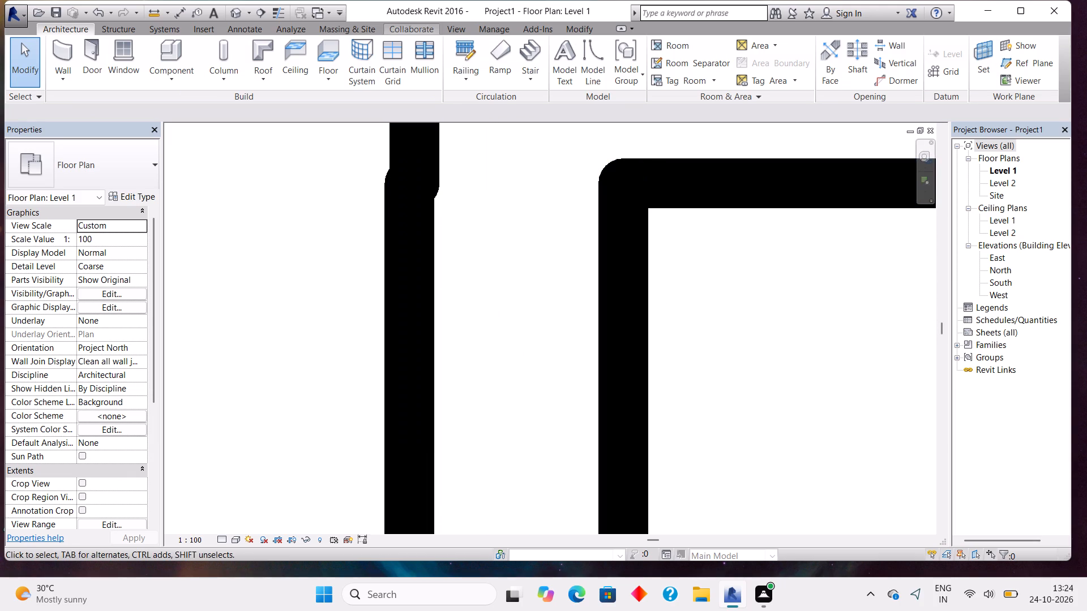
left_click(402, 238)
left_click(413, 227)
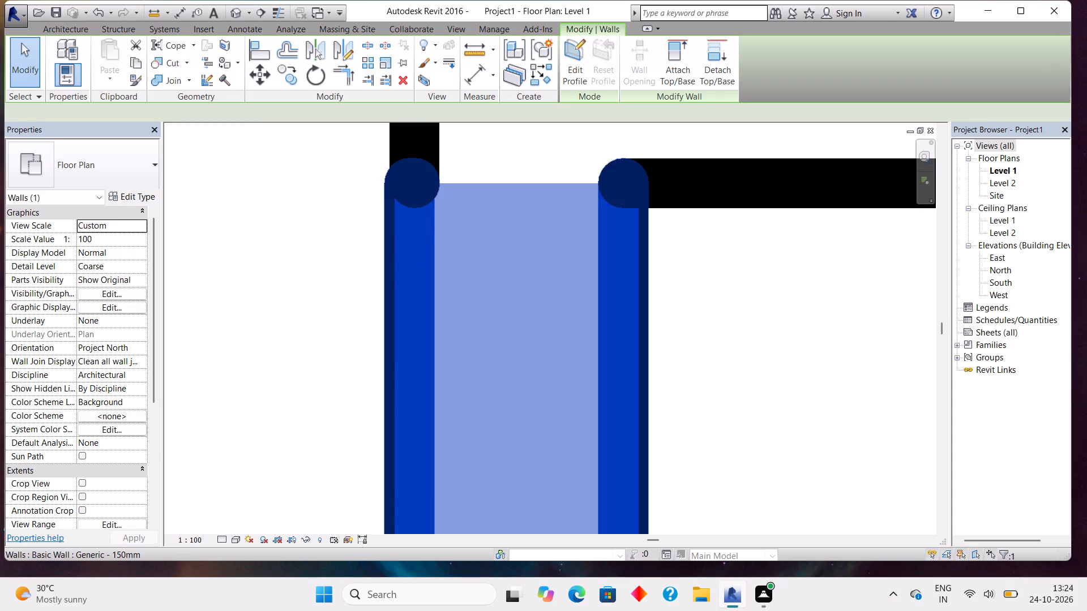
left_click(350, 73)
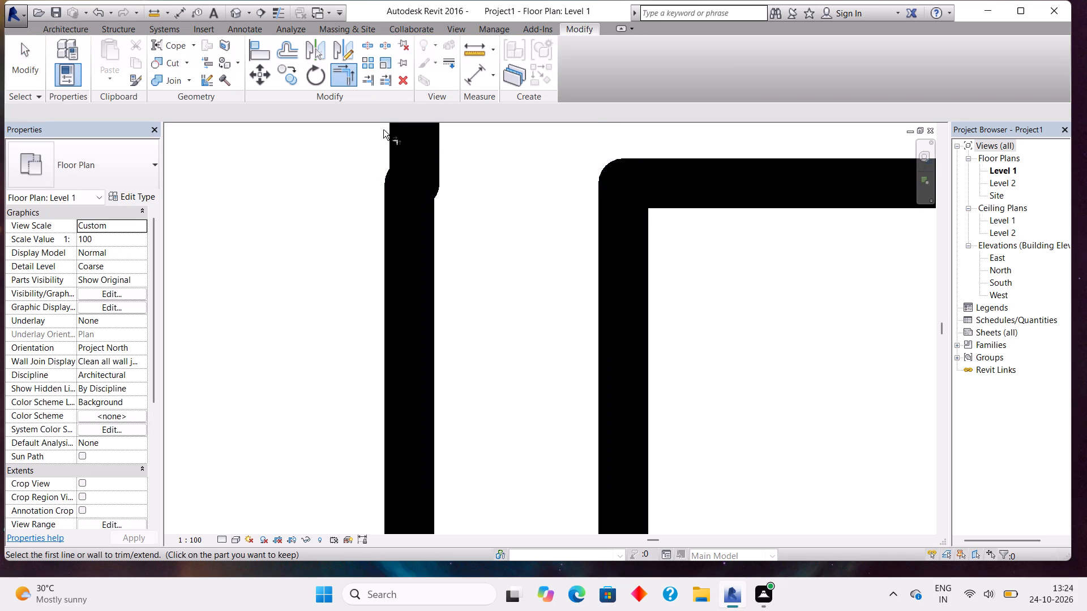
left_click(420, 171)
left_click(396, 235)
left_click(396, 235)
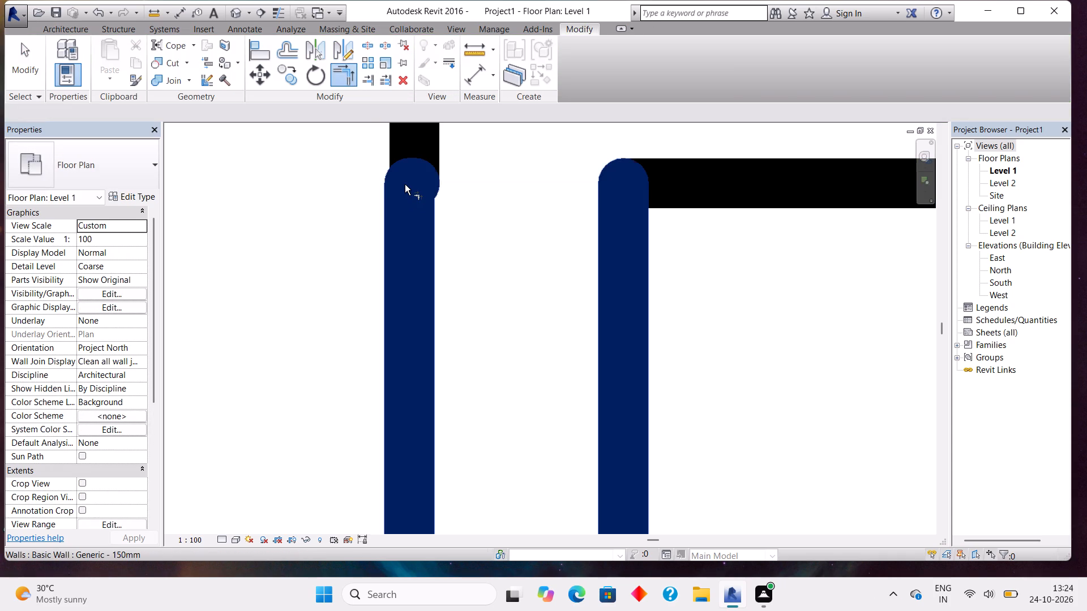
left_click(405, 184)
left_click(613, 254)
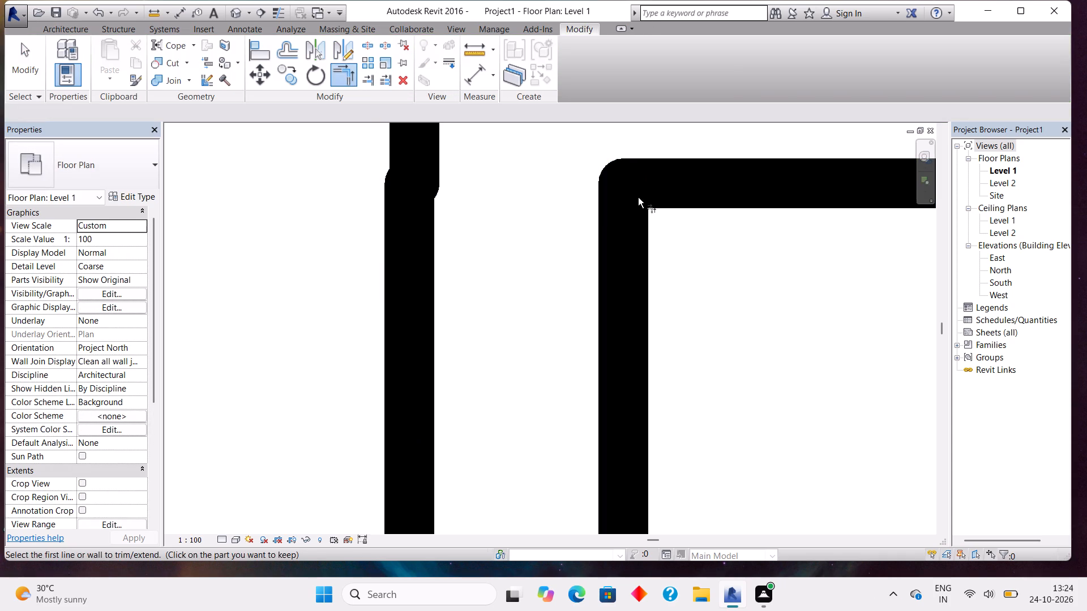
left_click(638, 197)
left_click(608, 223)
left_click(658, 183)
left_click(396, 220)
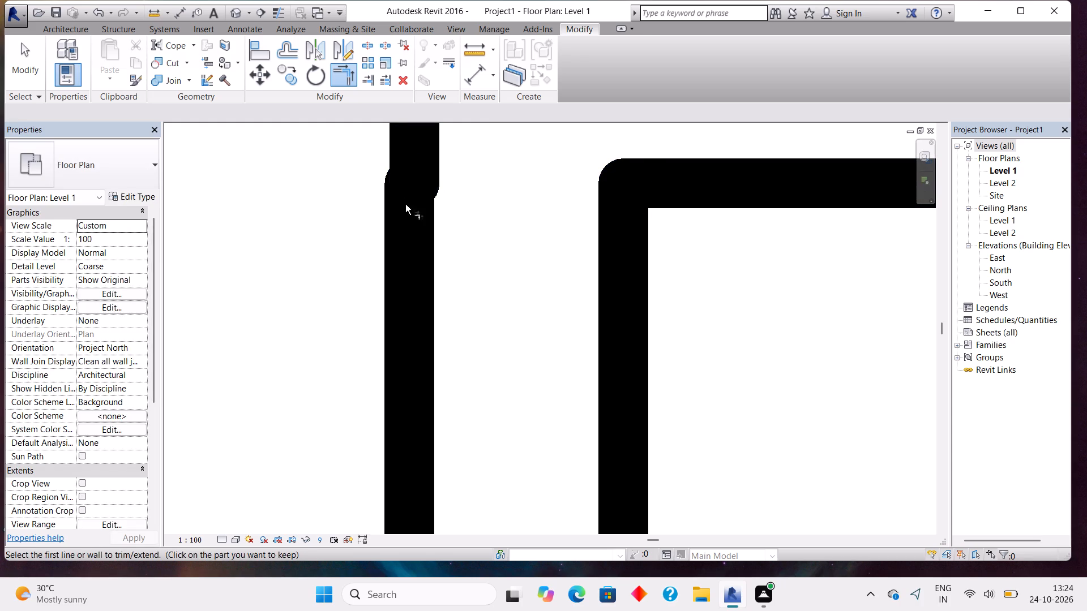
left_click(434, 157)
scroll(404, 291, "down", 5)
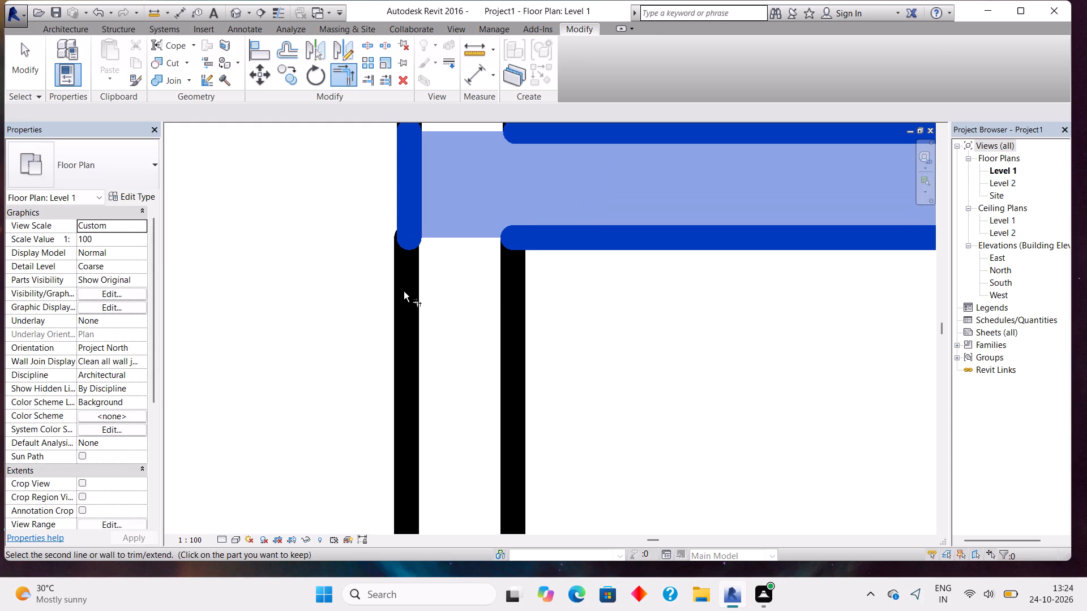
Use Trim/Extend Single Element on the small room's left wall where it meets the upper-right room's bottom wall.
left_click(367, 82)
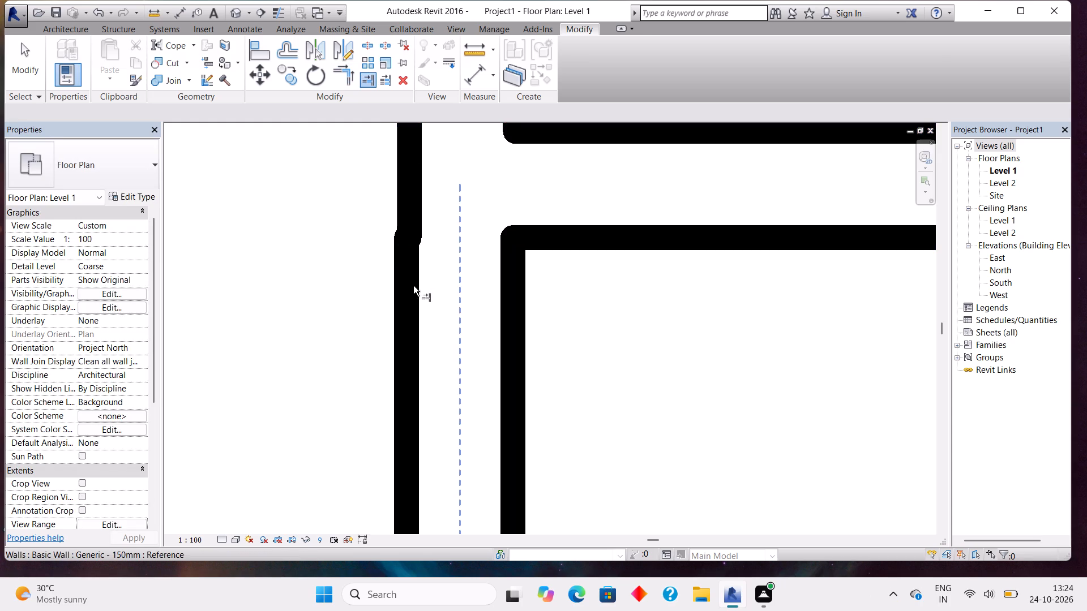
left_click(404, 285)
left_click(406, 220)
left_click(506, 329)
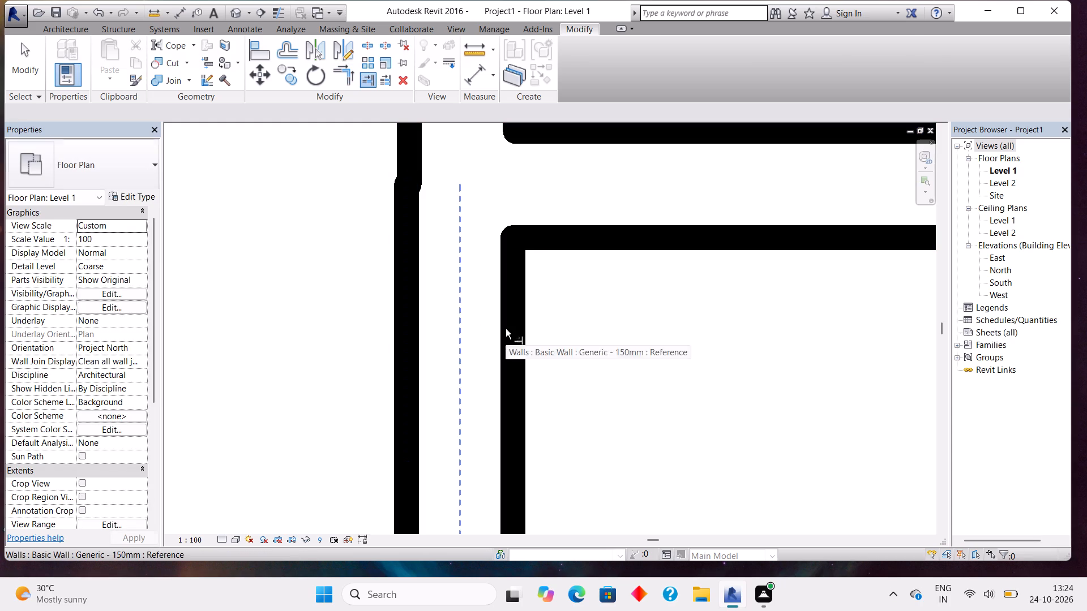
left_click(527, 242)
key("Escape")
Draw a horizontal model line in the Wide Lines style from the small room's lower-right outer corner to the right exterior wall's inner face.
scroll(478, 326, "down", 4)
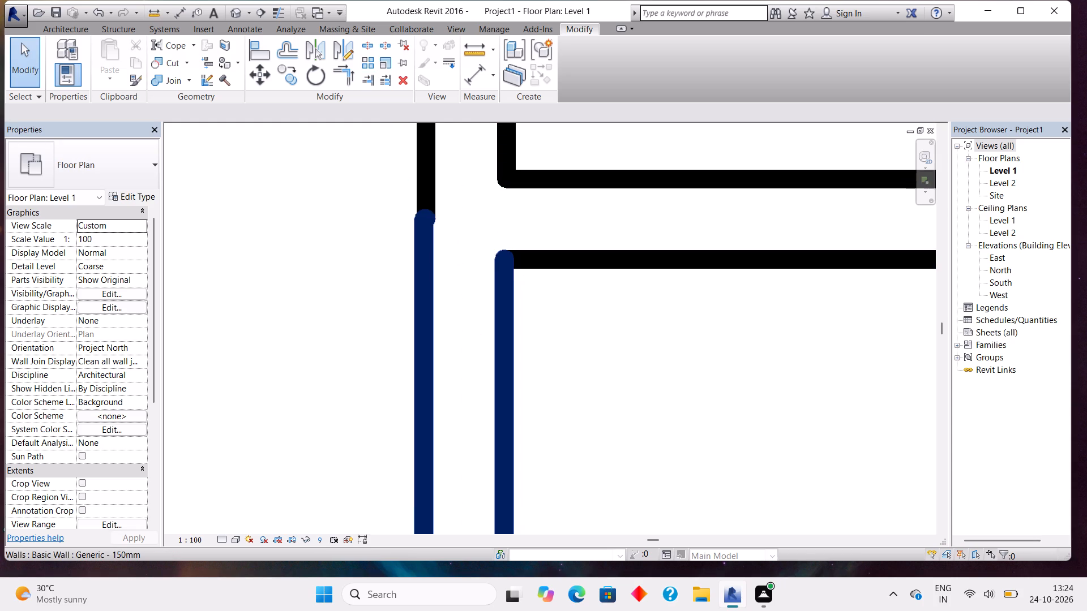
scroll(478, 326, "down", 13)
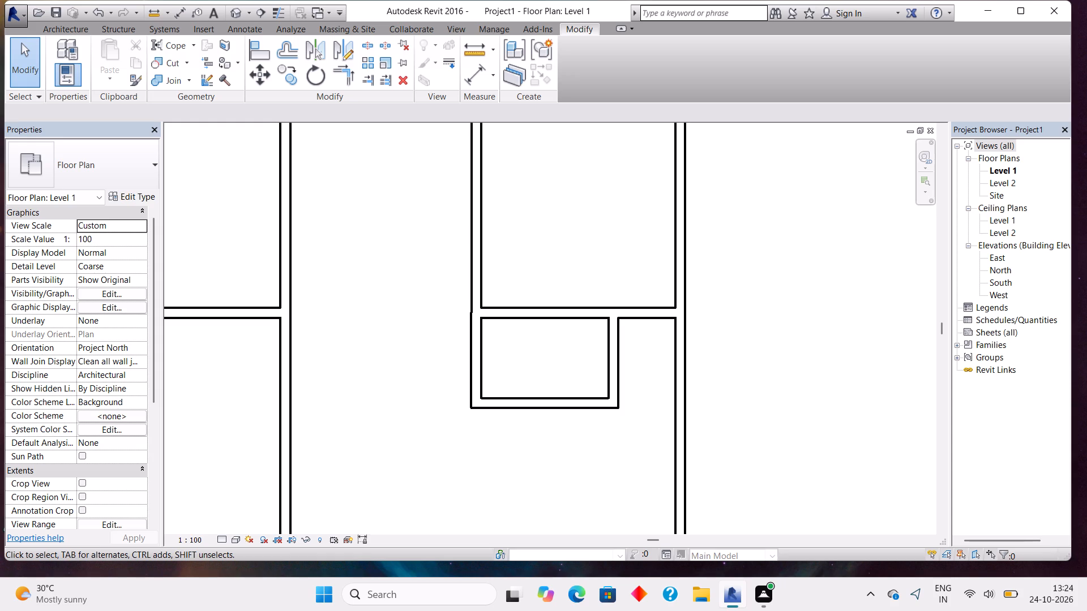
left_click(73, 21)
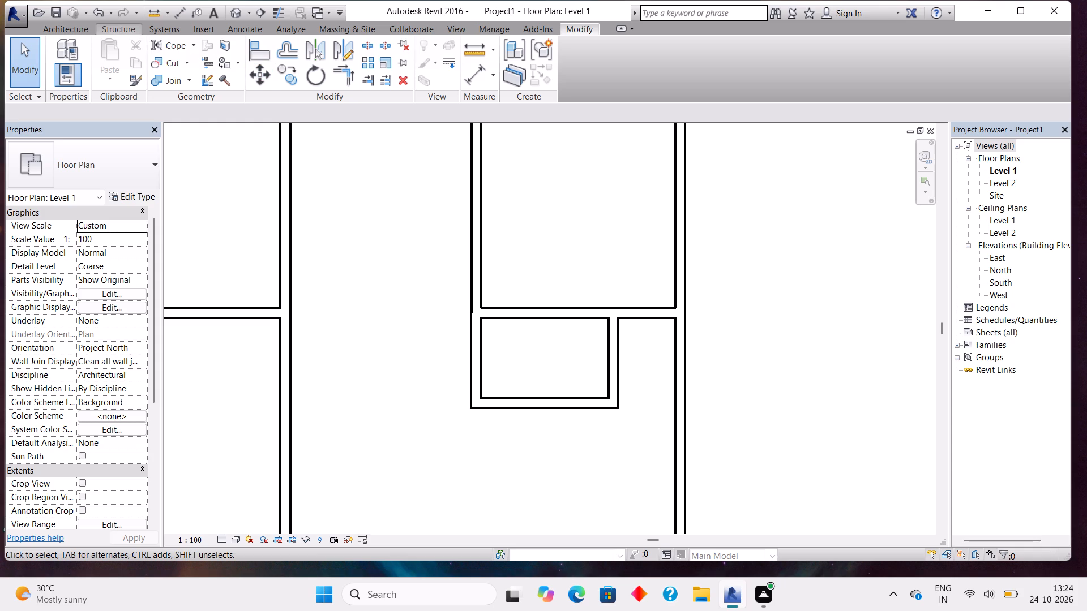
left_click(57, 24)
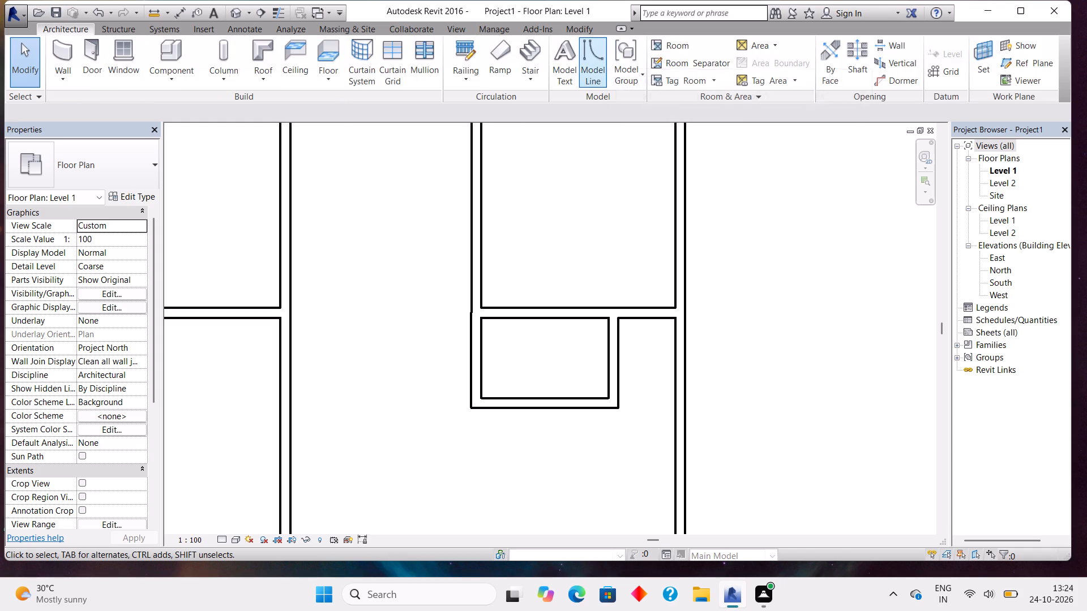
left_click(597, 57)
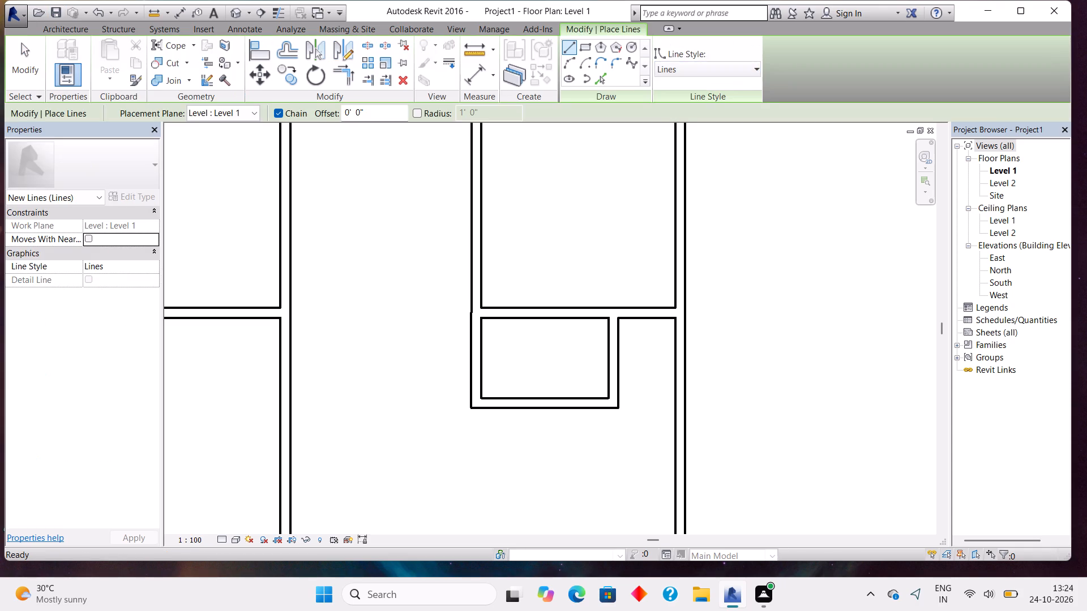
left_click(683, 71)
left_click(710, 238)
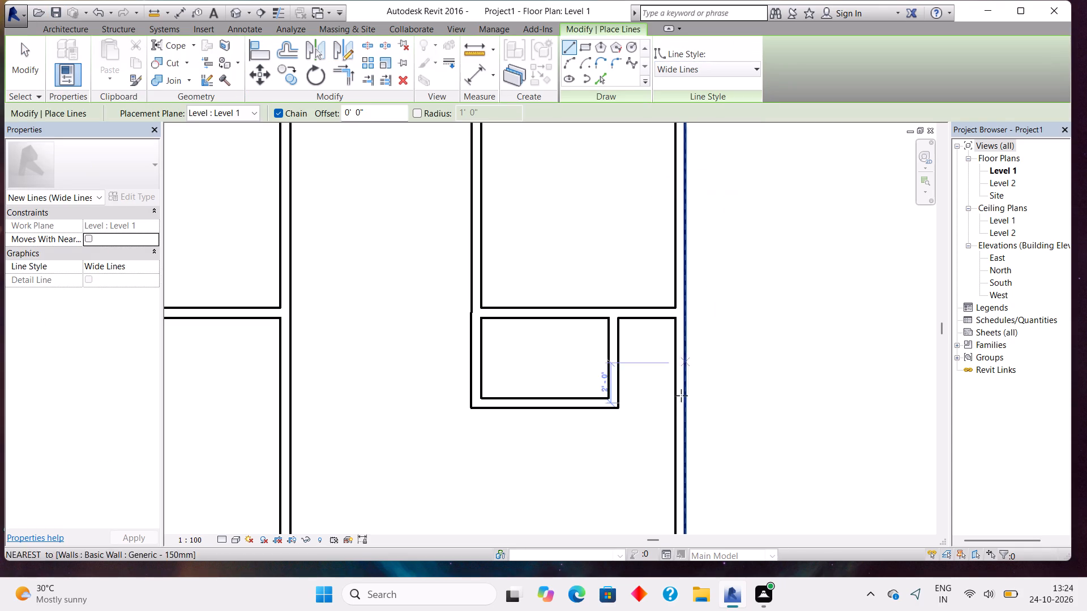
left_click(623, 407)
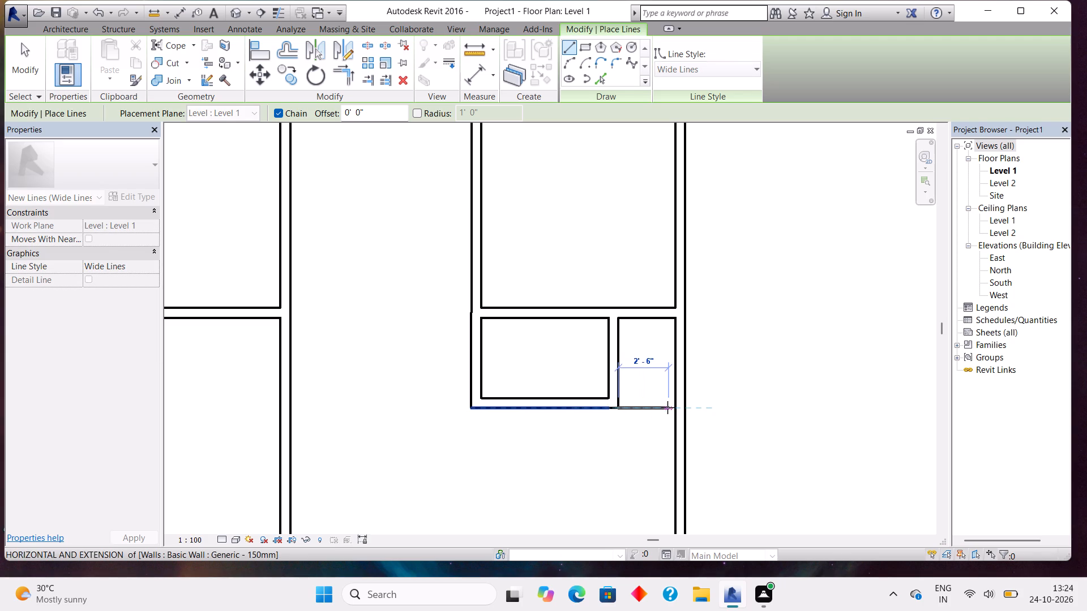
left_click(674, 406)
scroll(671, 423, "down", 4)
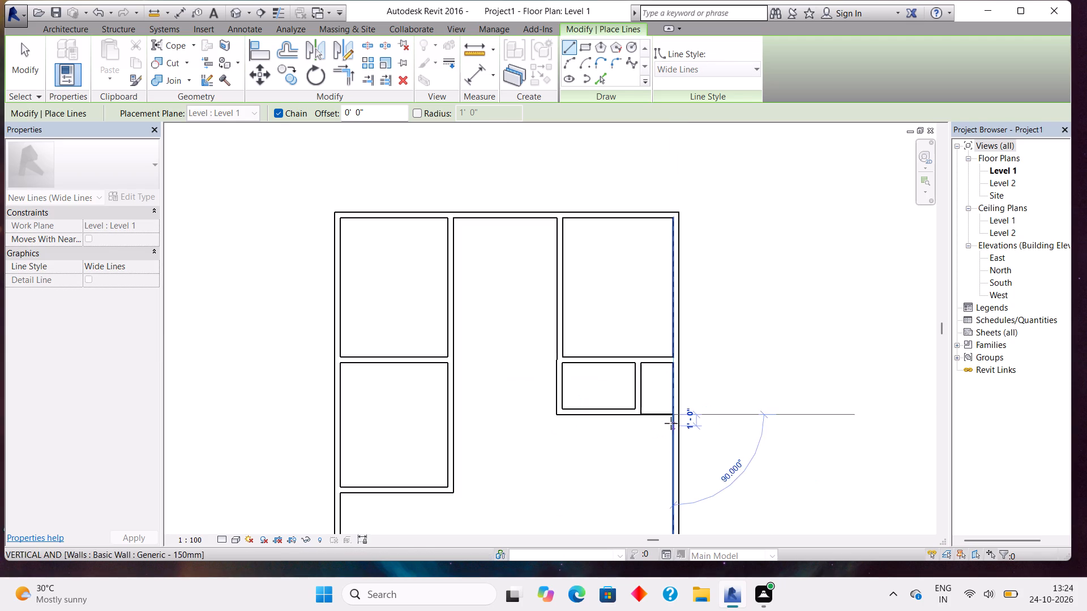
scroll(671, 423, "down", 3)
key("Escape")
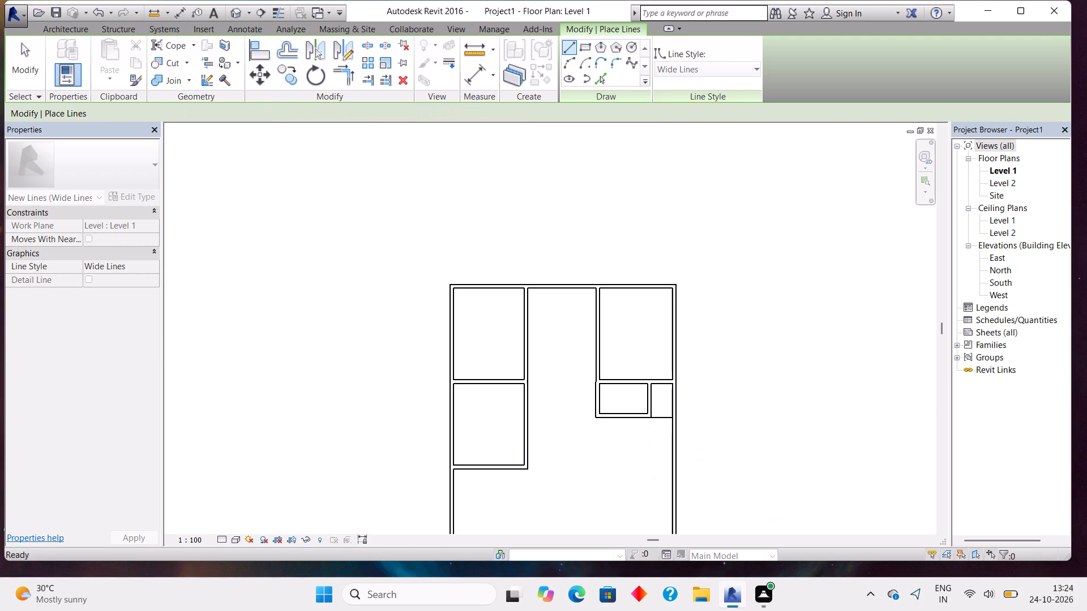
scroll(674, 424, "down", 3)
scroll(636, 459, "up", 7)
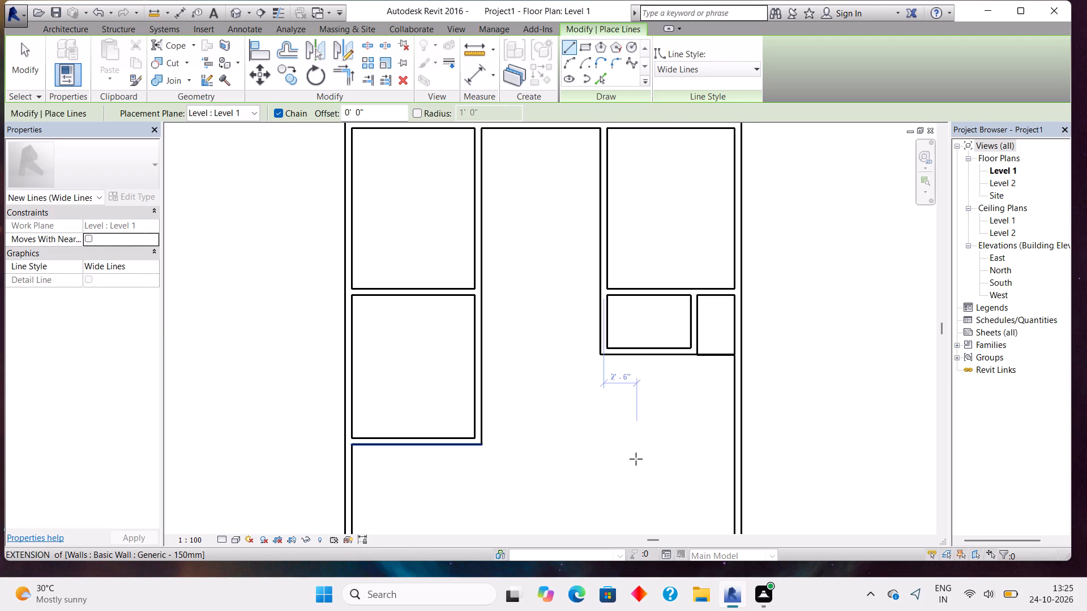
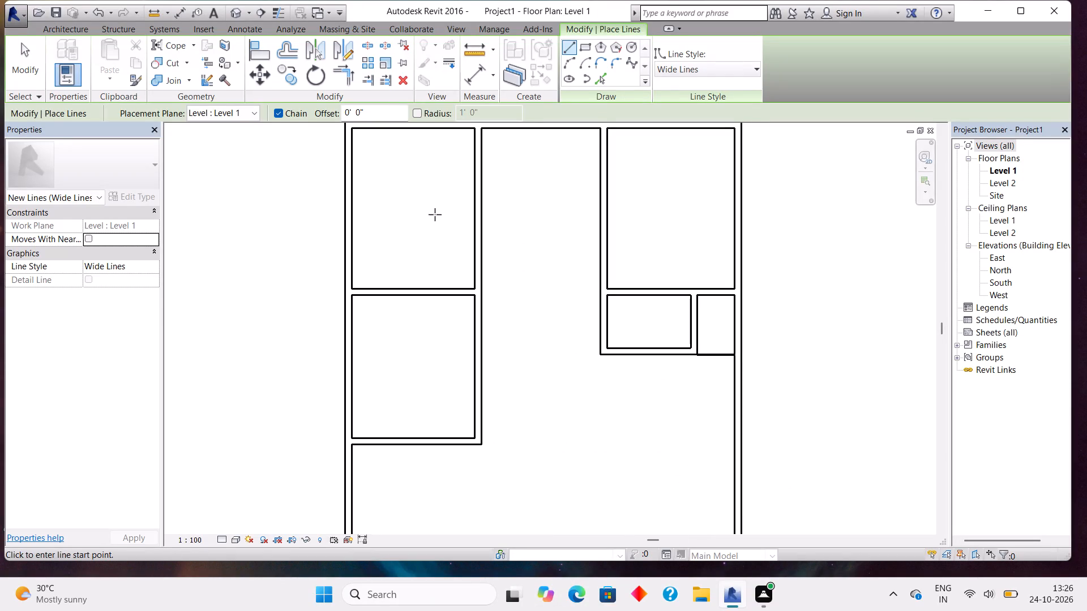
Draw 150 mm walls down from the small room's bottom-wall midpoint, level with the lower-left room's bottom wall, and about 6'-6" across to the right exterior wall.
left_click(76, 29)
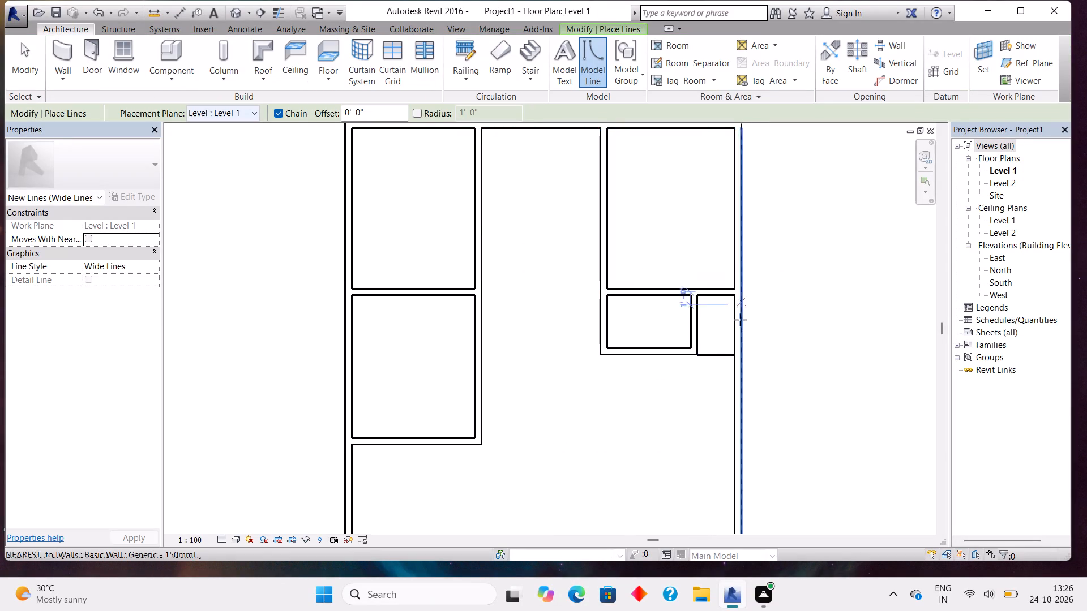
left_click(70, 55)
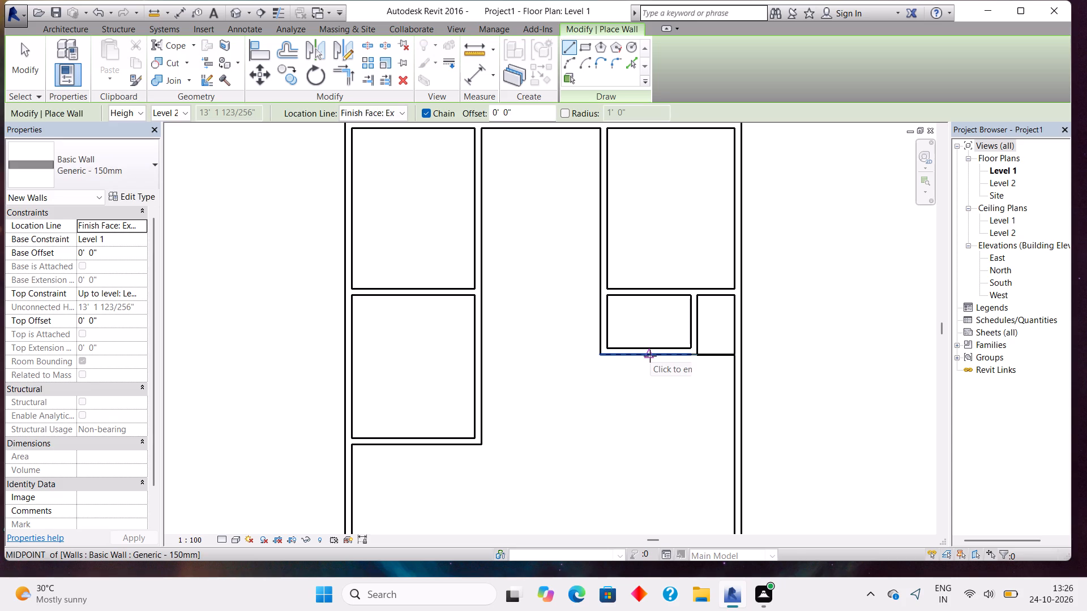
left_click(650, 356)
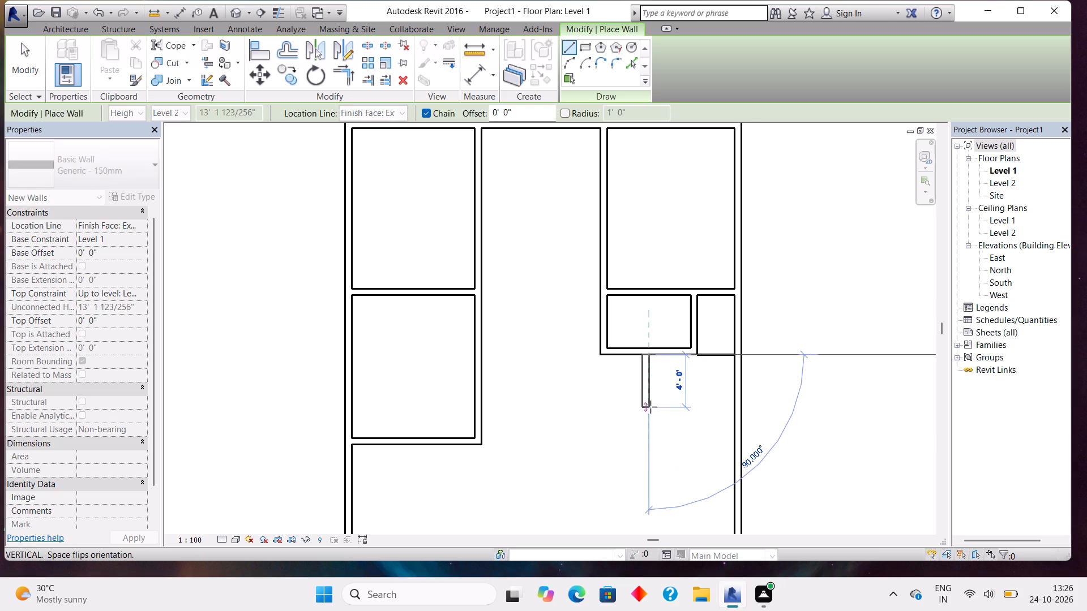
left_click(648, 440)
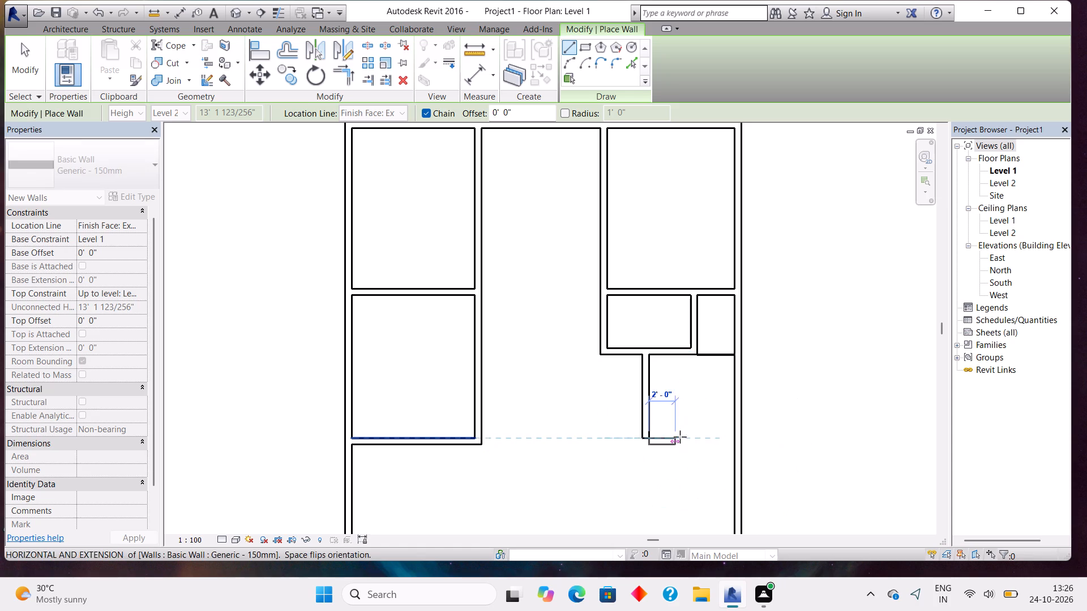
left_click(729, 440)
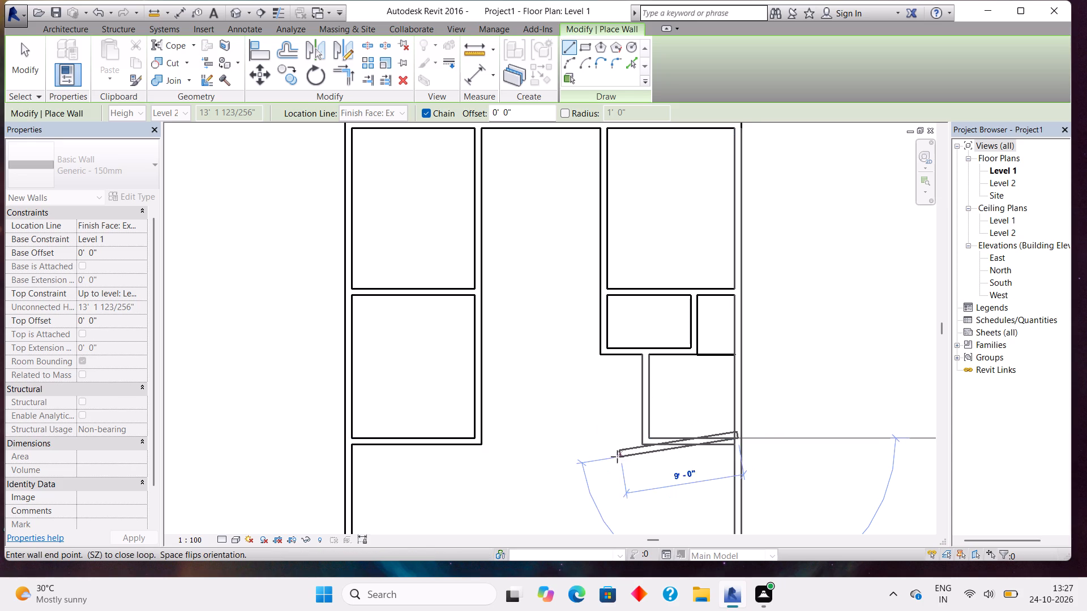
key("Escape")
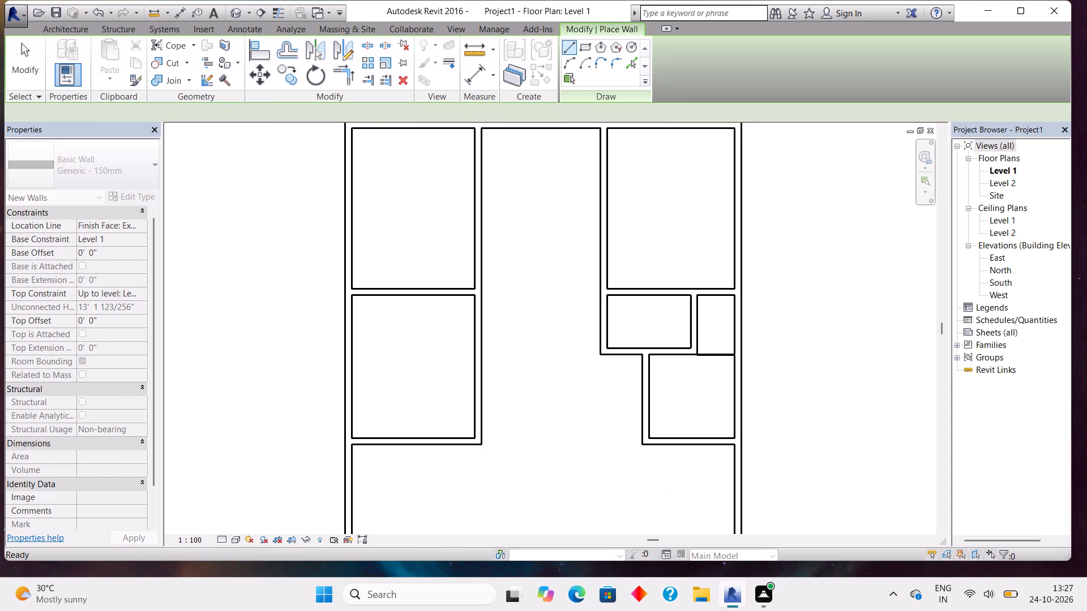
key("Escape")
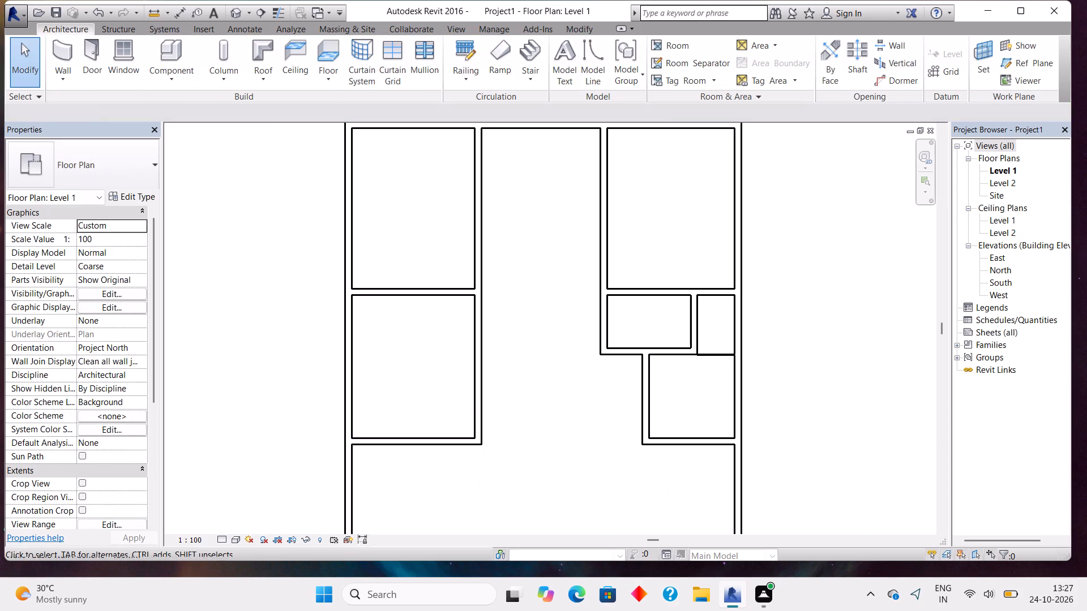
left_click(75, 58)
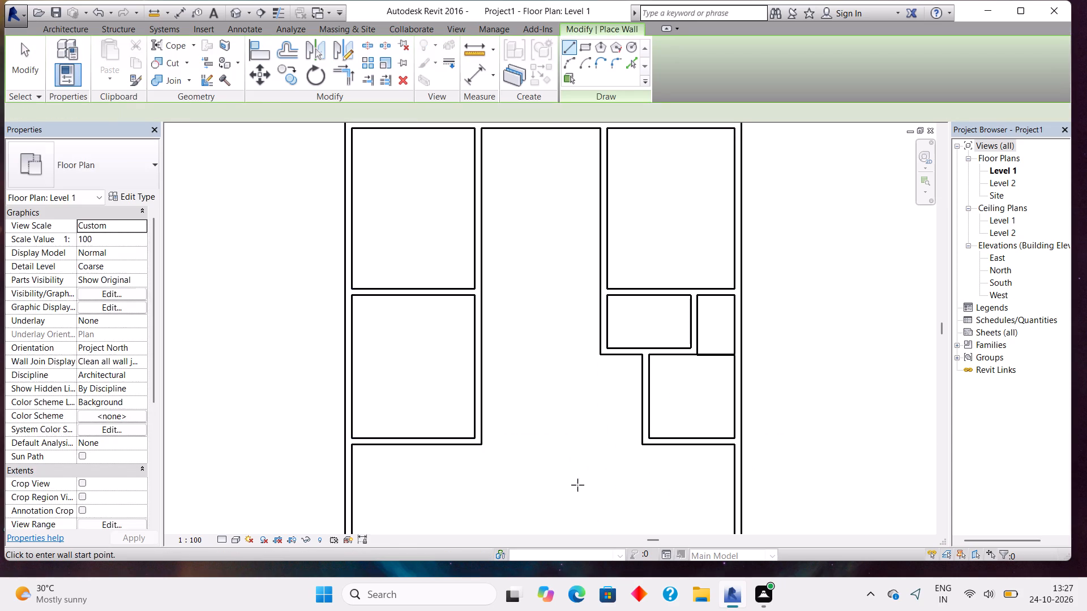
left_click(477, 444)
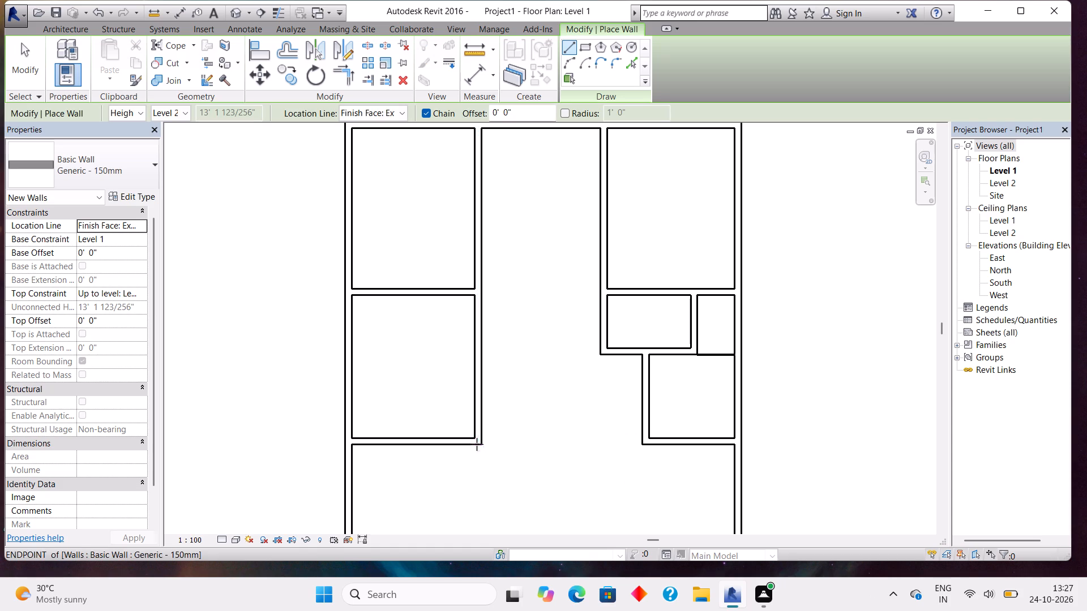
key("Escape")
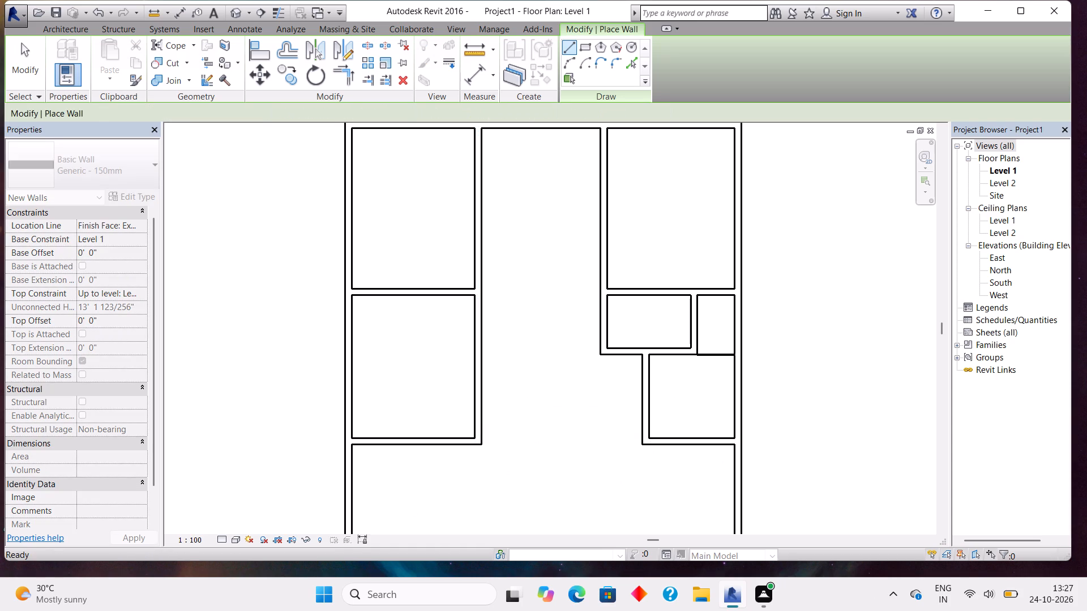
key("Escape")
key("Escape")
Nudge the new room's bottom wall down to a clear height of about 6'-7", checking it with an aligned dimension.
left_click(681, 440)
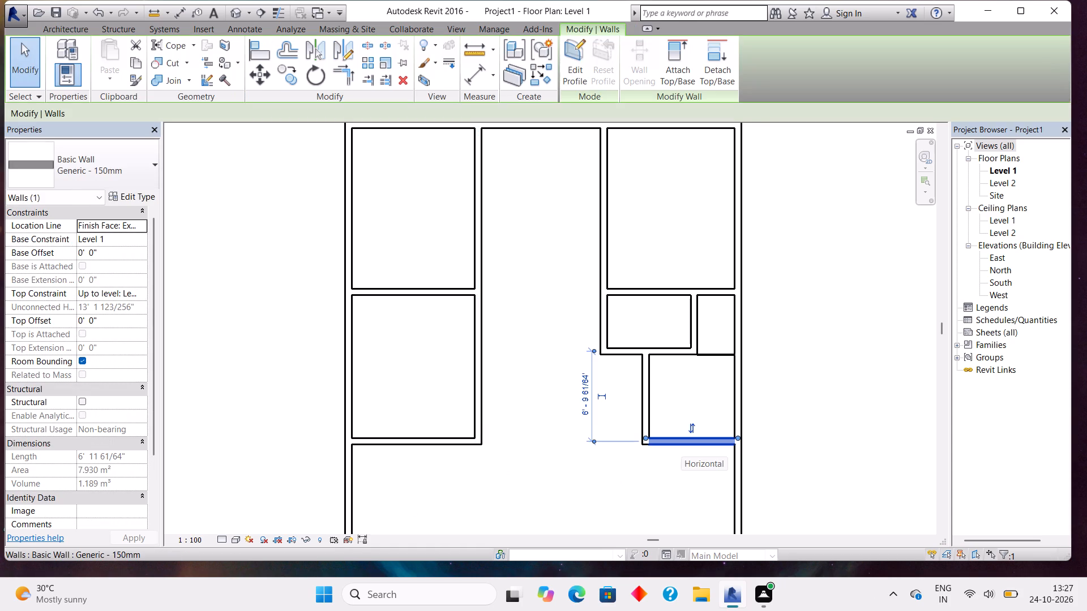
key("Down")
key("Escape")
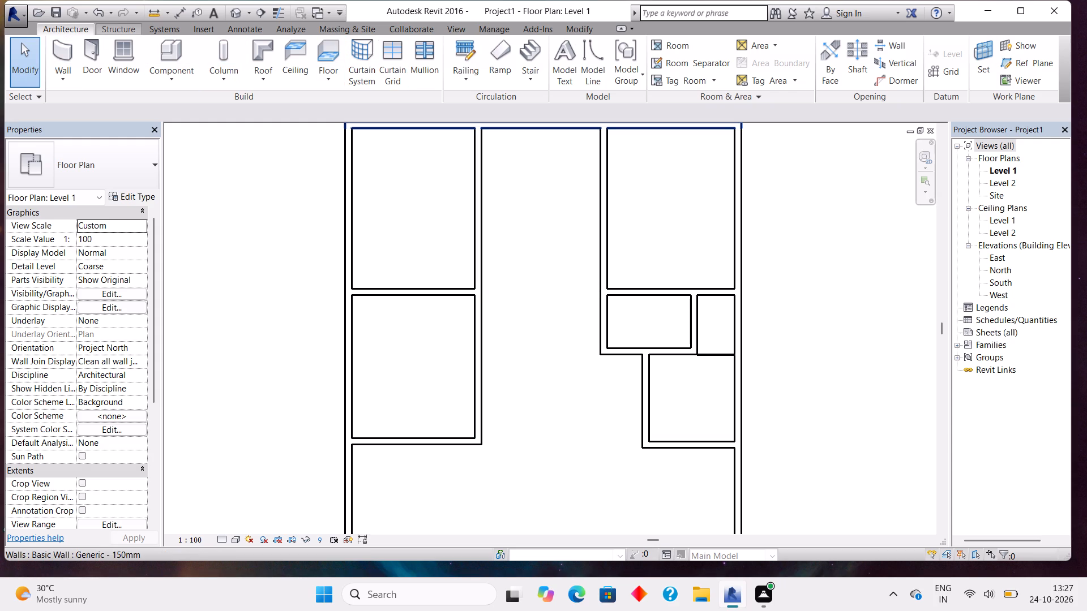
left_click(70, 55)
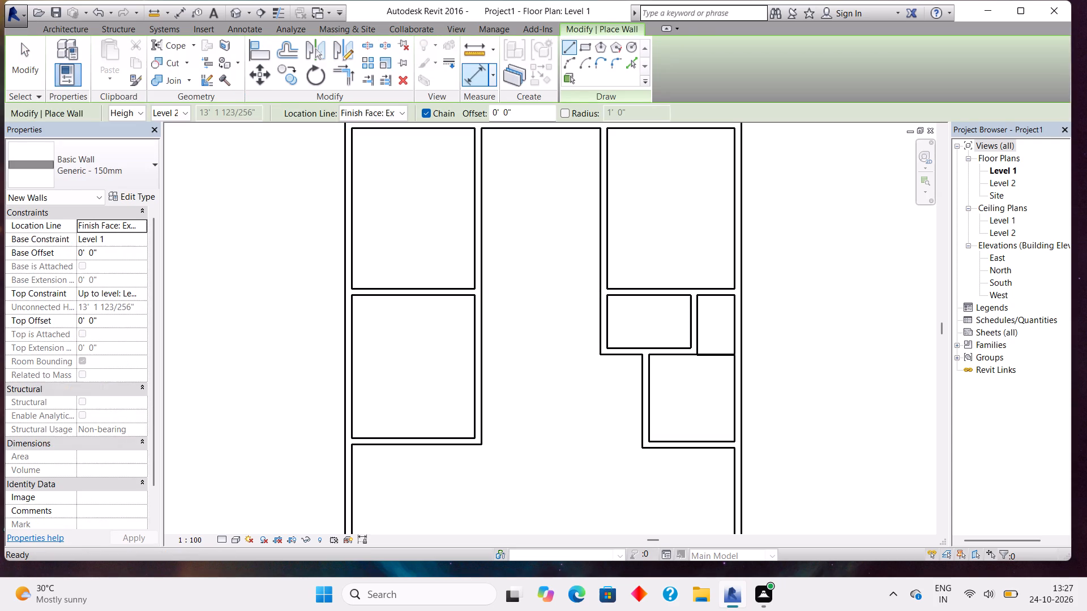
left_click(474, 70)
scroll(657, 385, "up", 3)
middle_click_drag(715, 358, 616, 280)
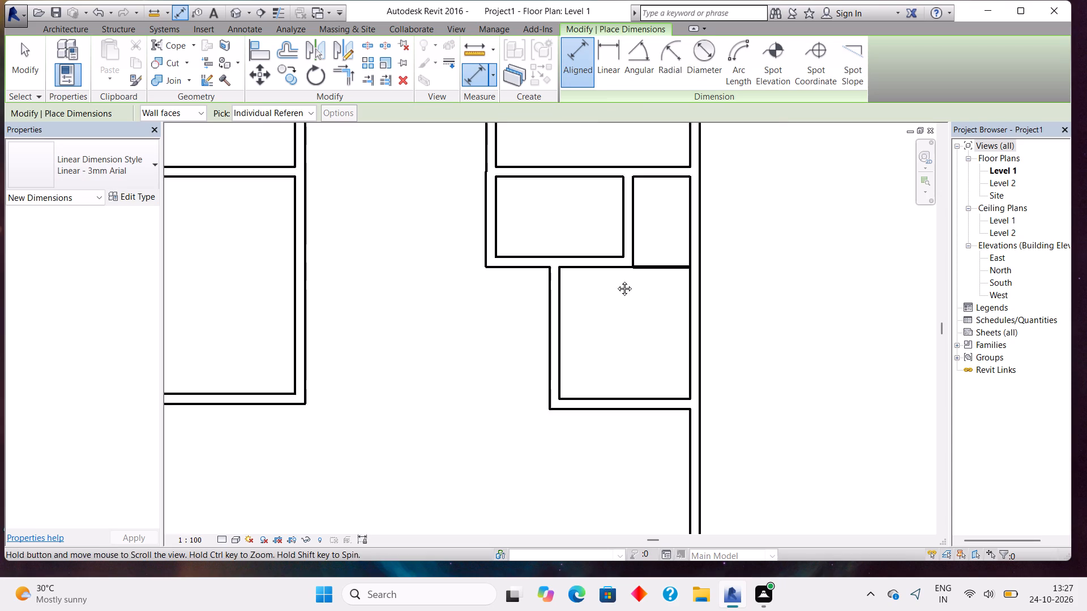
middle_click_drag(616, 280, 614, 278)
scroll(613, 278, "up", 2)
left_click(583, 250)
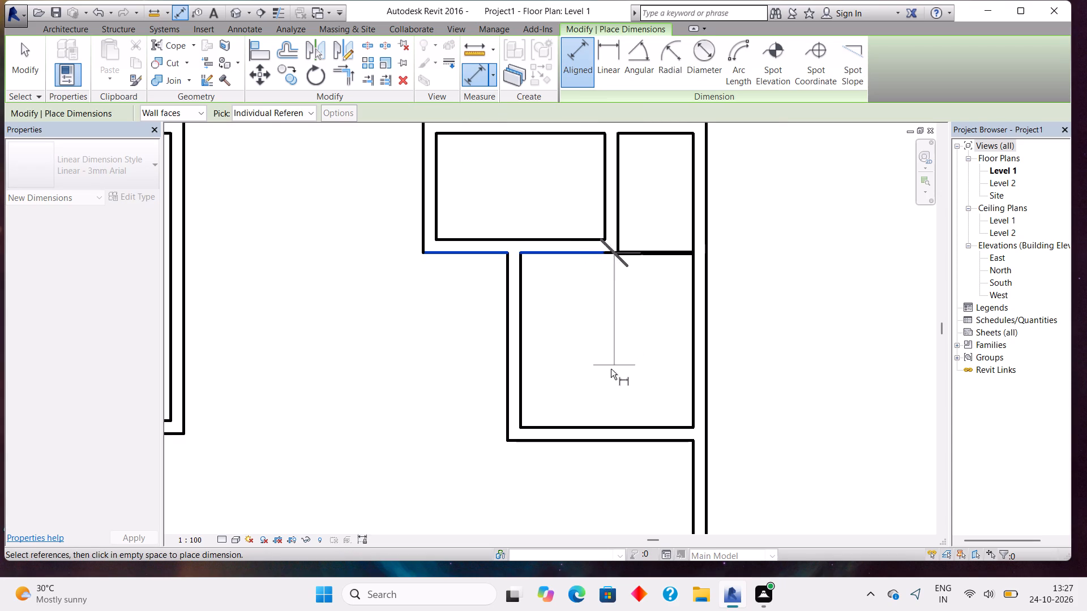
left_click(597, 425)
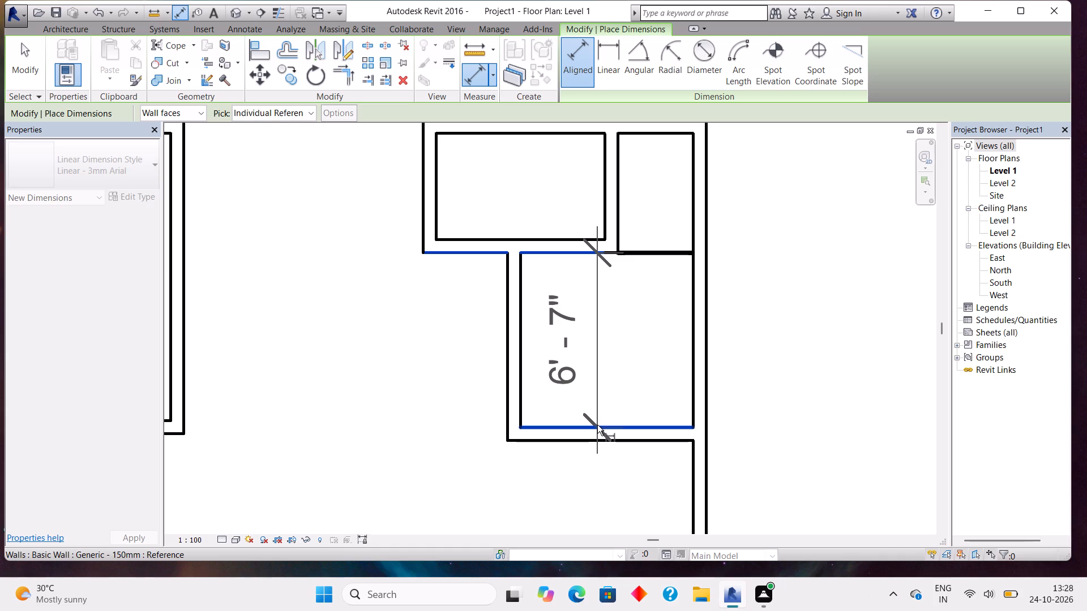
key("Escape")
key("Escape")
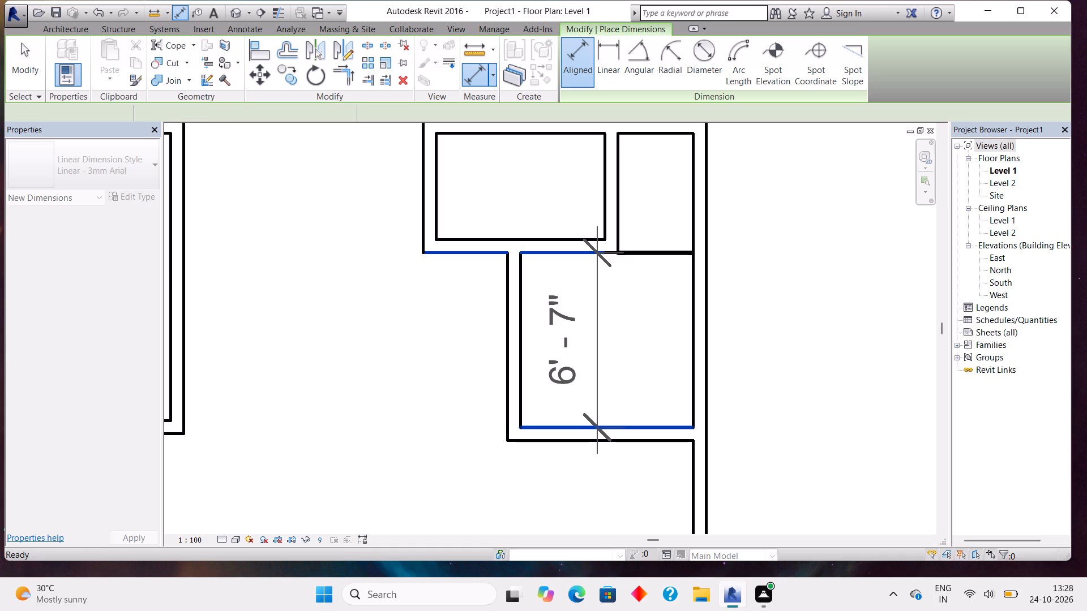
key("Escape")
Nudge the new room's bottom wall up to a clear height of about 6'-3", checking it with an aligned dimension.
left_click(609, 429)
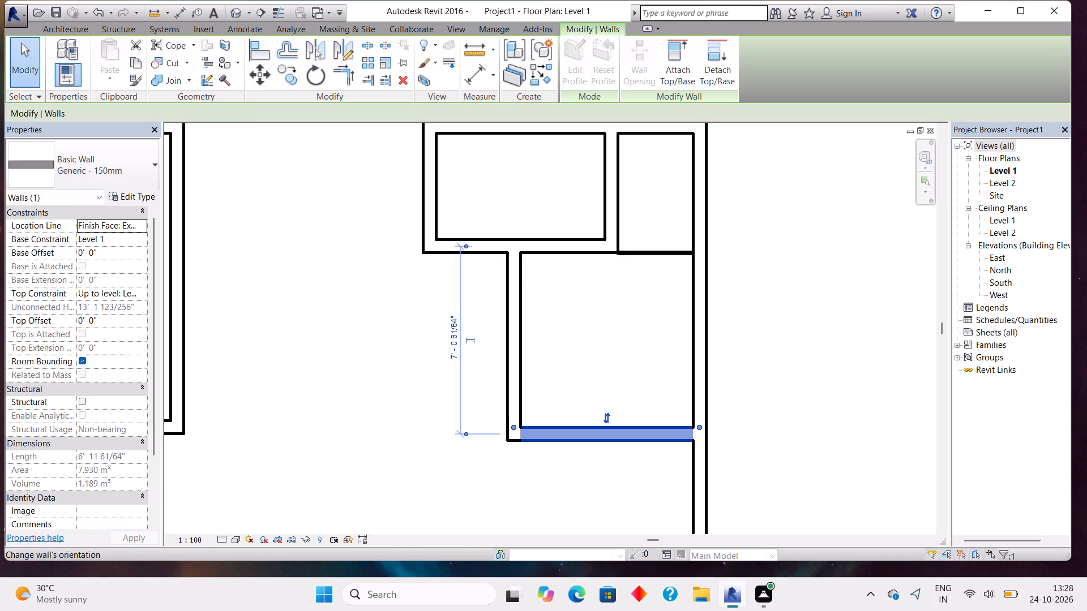
key("Up")
key("Up")
key("Up")
key("Up")
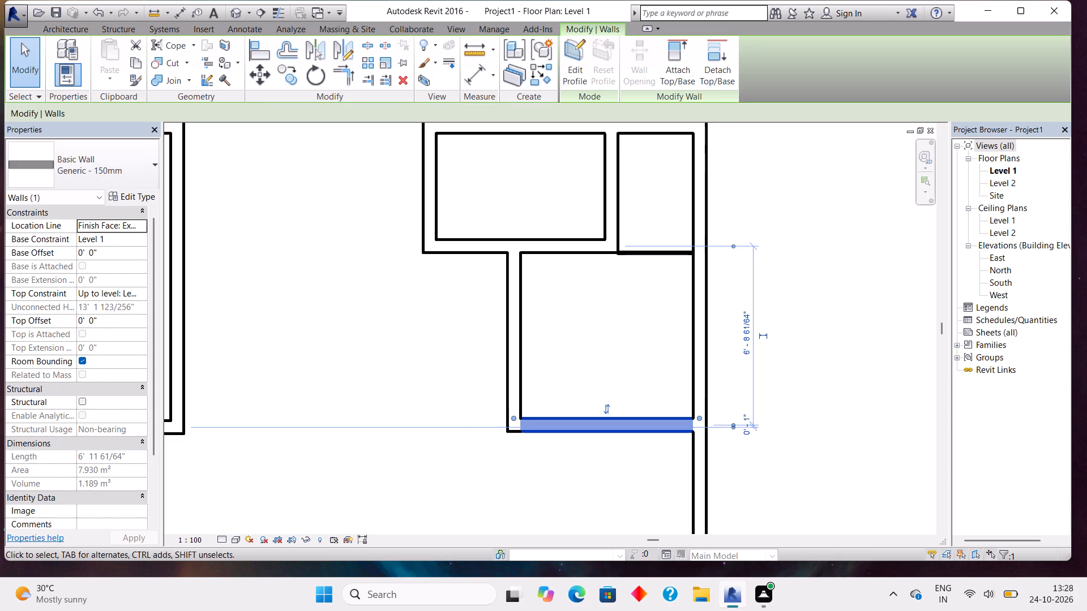
left_click(474, 79)
left_click(574, 256)
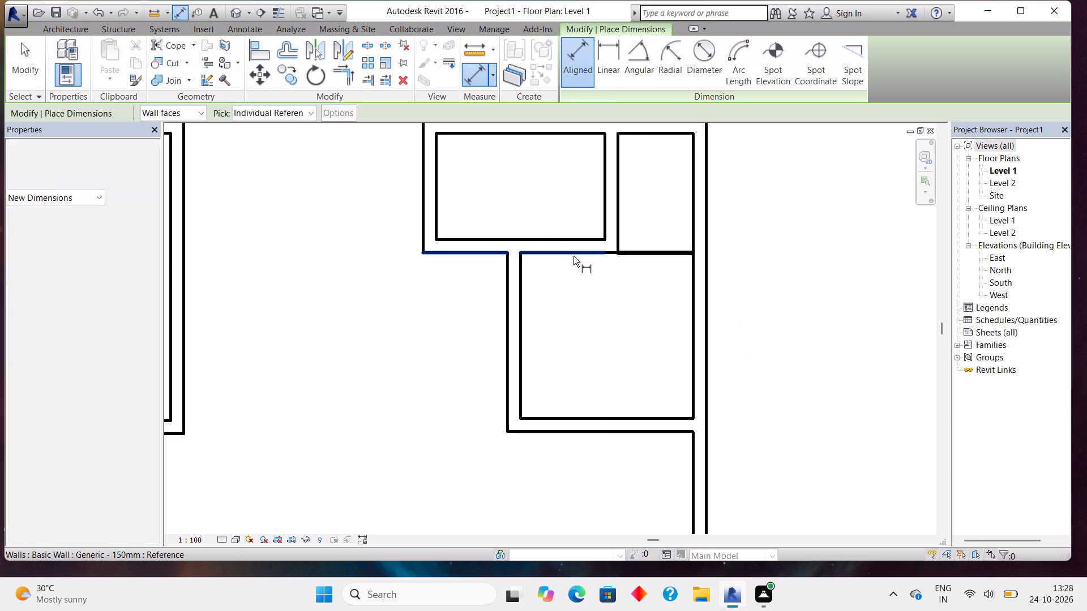
left_click(587, 418)
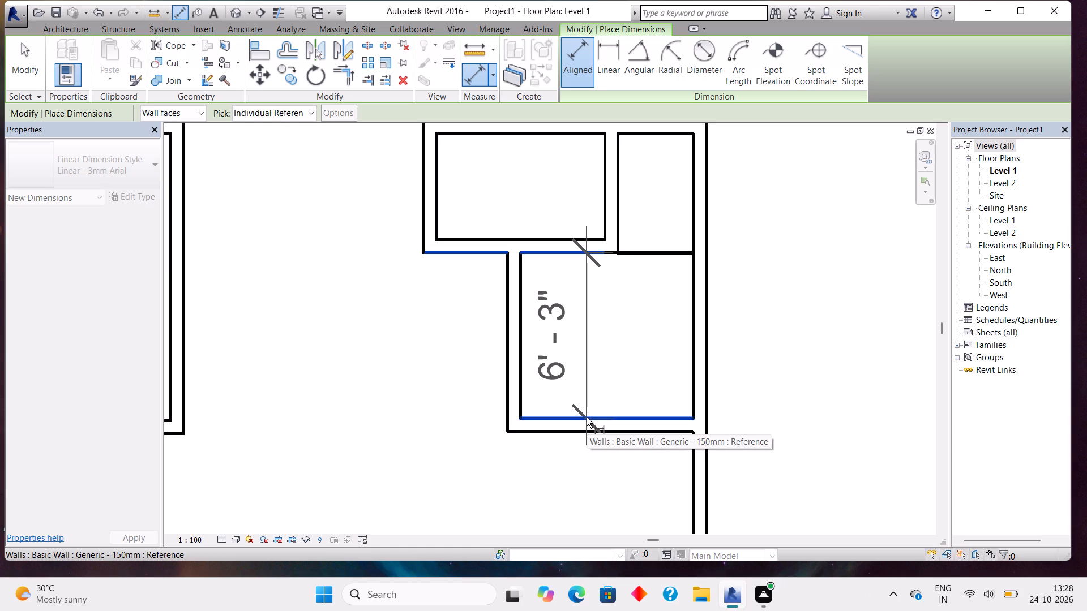
key("Escape")
key("Escape")
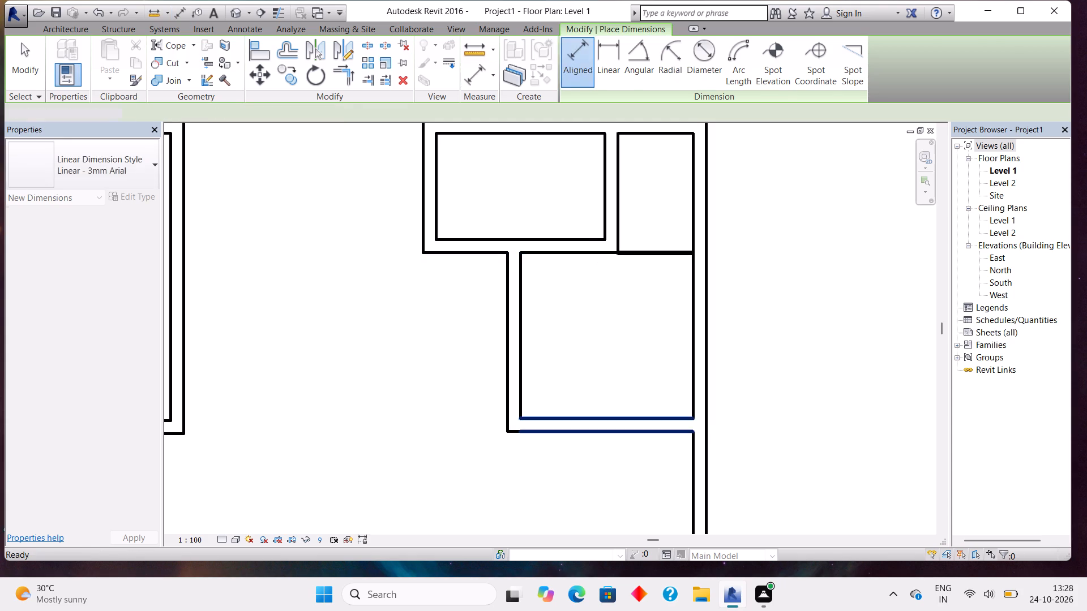
Nudge the new room's bottom wall up to a clear height of about 6'-1", checking it with an aligned dimension.
left_click(587, 418)
key("Up")
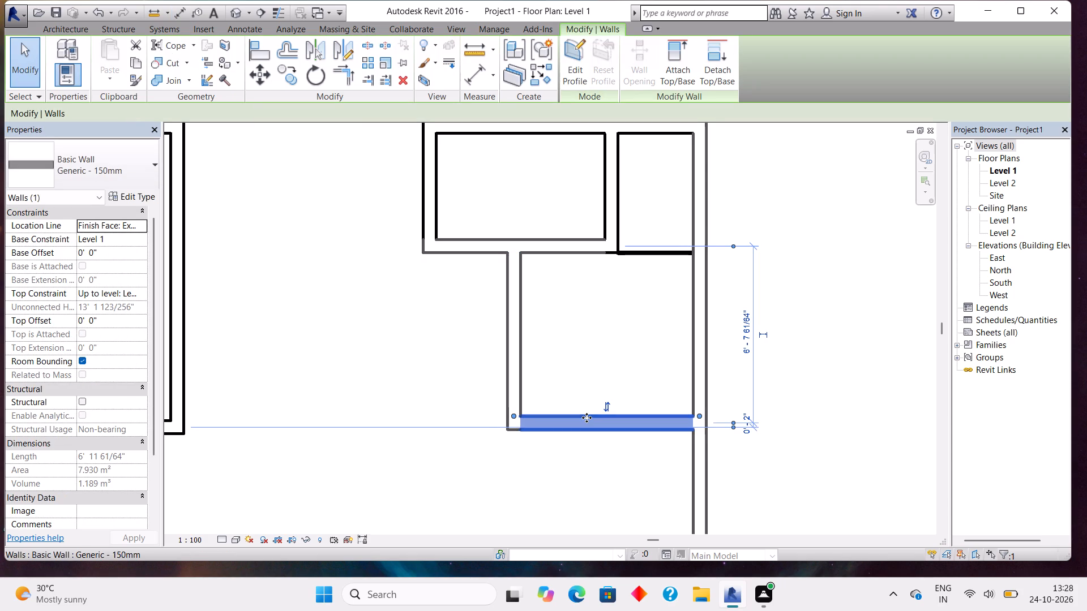
key("Up")
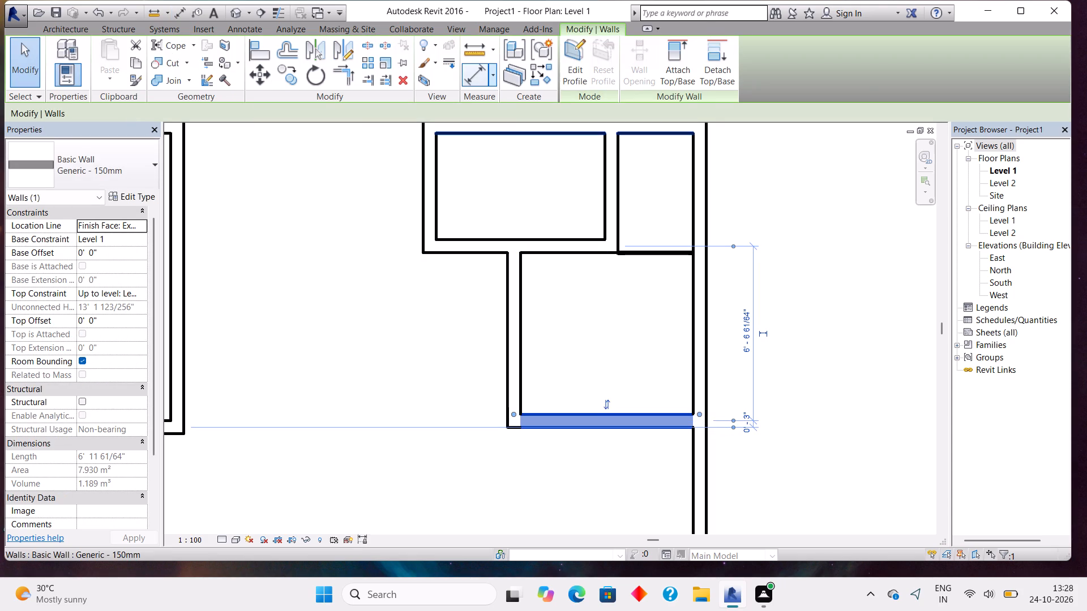
left_click(469, 73)
left_click(573, 248)
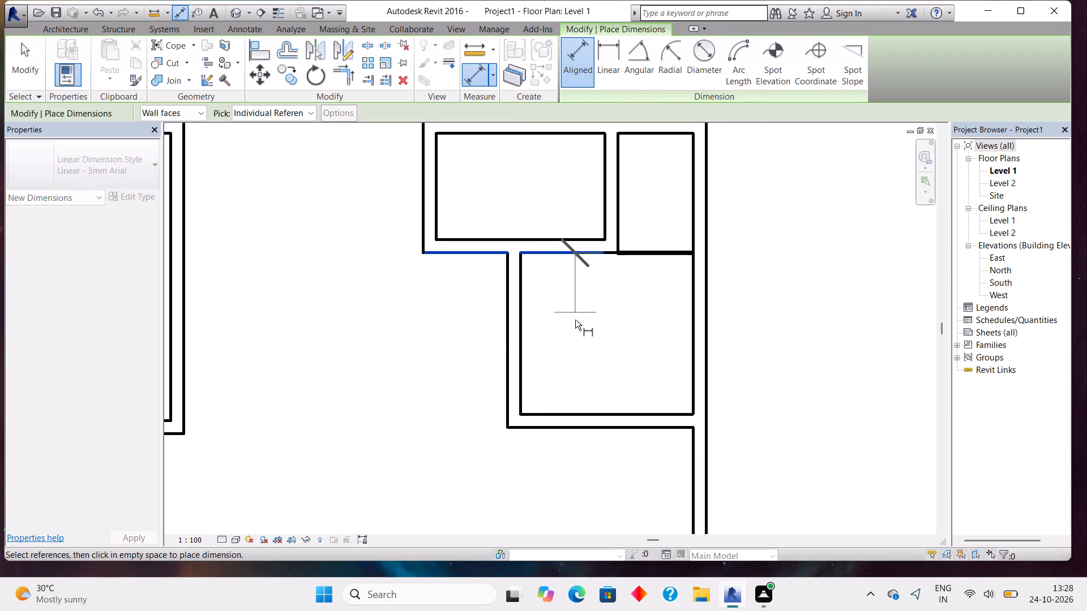
left_click(575, 414)
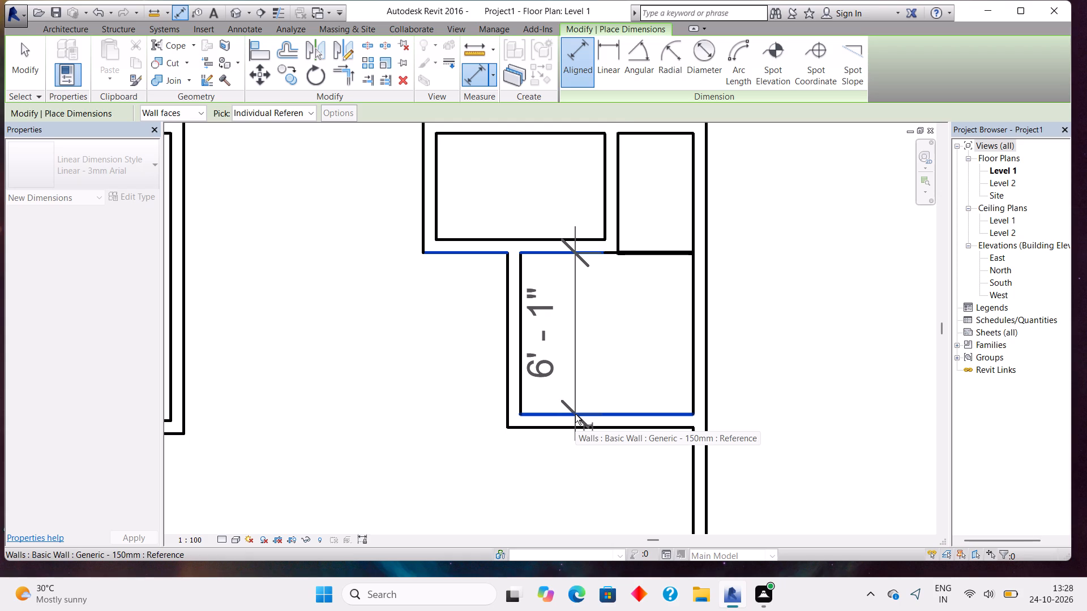
scroll(576, 414, "up", 2)
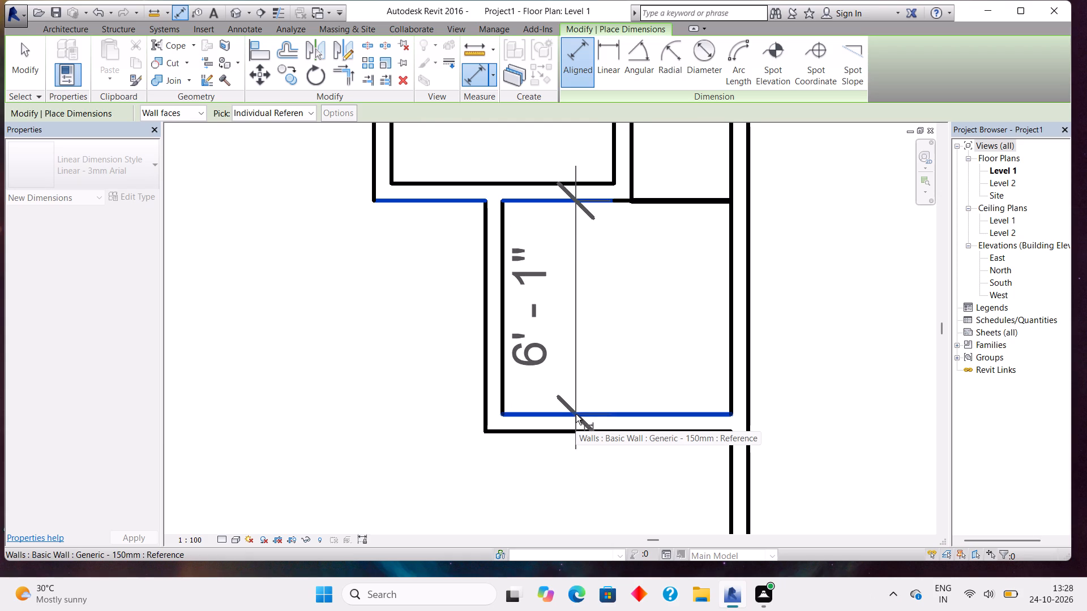
key("Escape")
key("Escape")
Nudge the new room's bottom wall up to a clear height of about 6'-0 1/2", checking it with an aligned dimension.
left_click(576, 414)
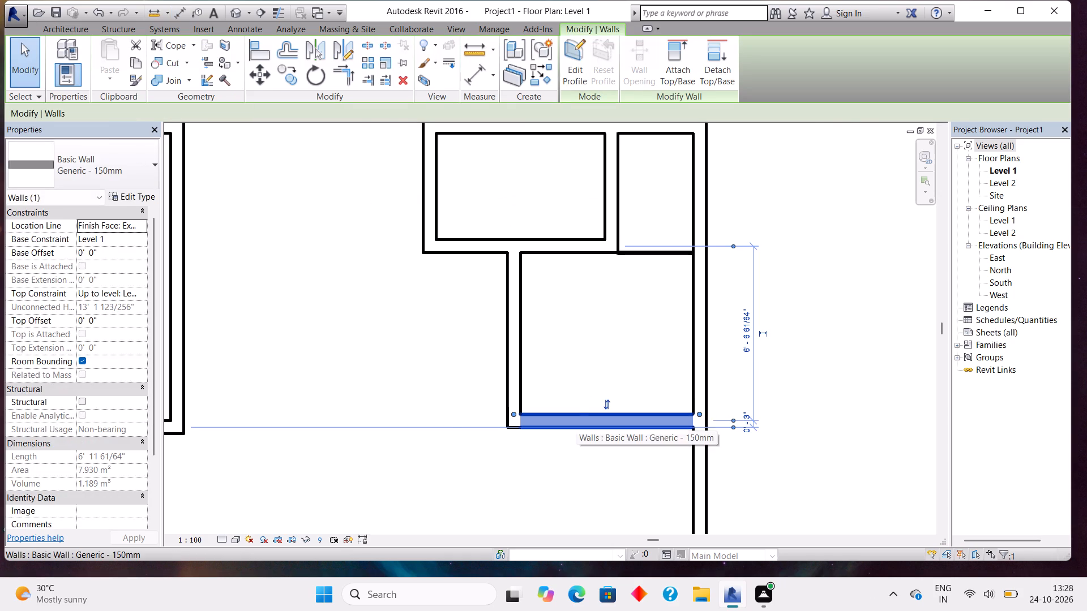
scroll(576, 414, "up", 8)
key("Up")
scroll(596, 354, "down", 4)
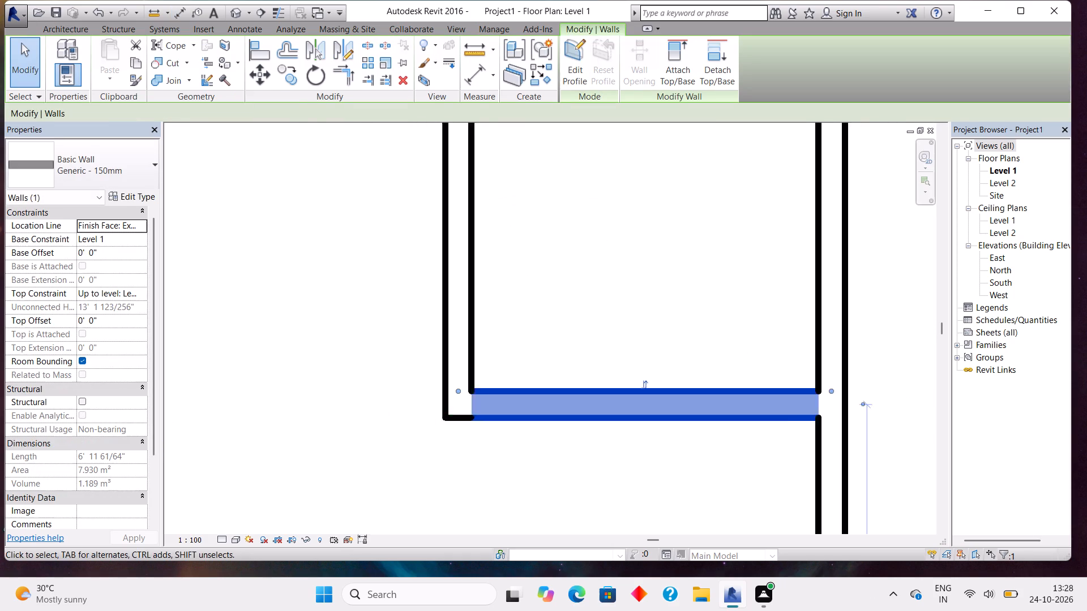
middle_click_drag(607, 295, 597, 352)
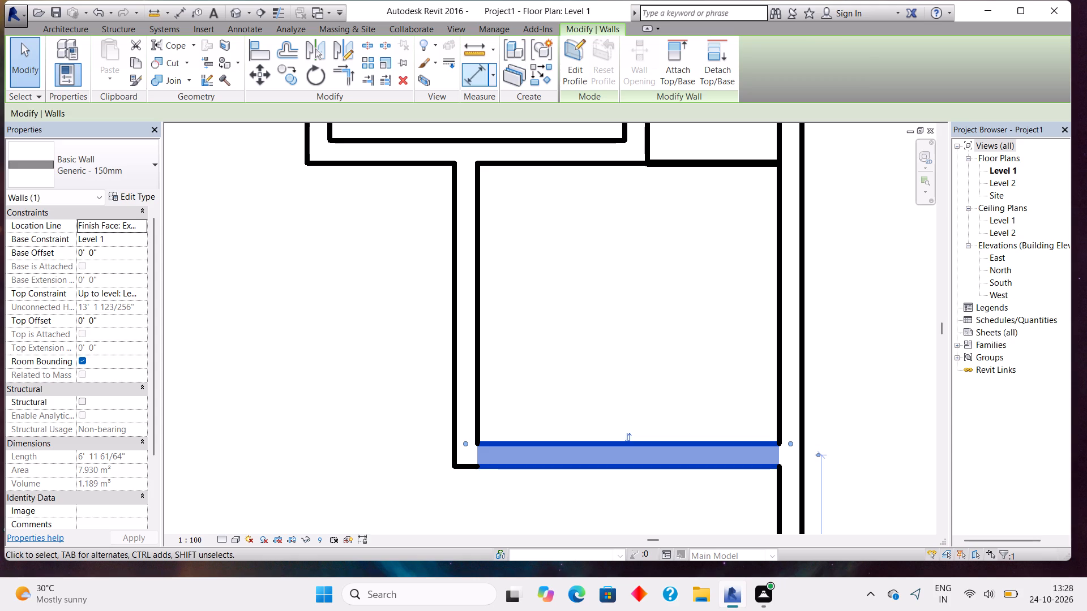
left_click(480, 69)
left_click(548, 163)
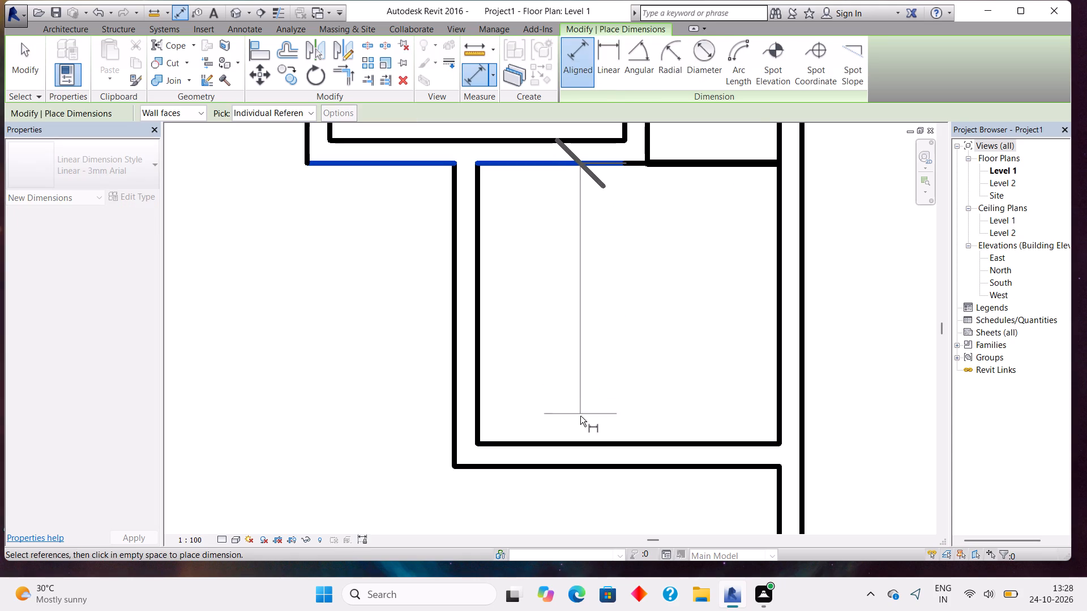
left_click(583, 440)
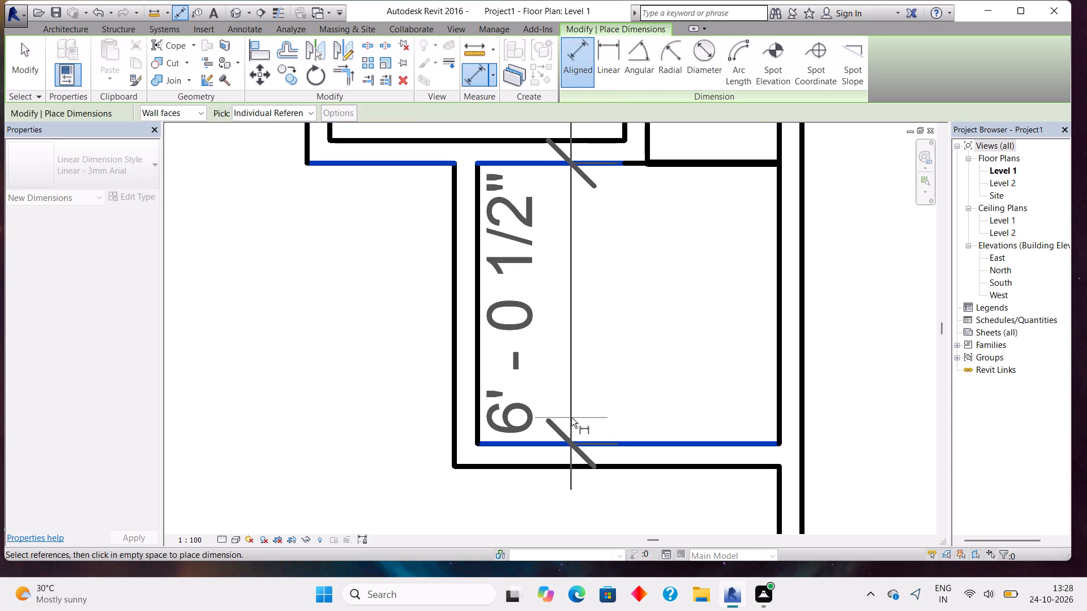
key("Escape")
Measure the new room's clear width between its left wall and the right exterior wall with an aligned dimension.
scroll(570, 381, "down", 4)
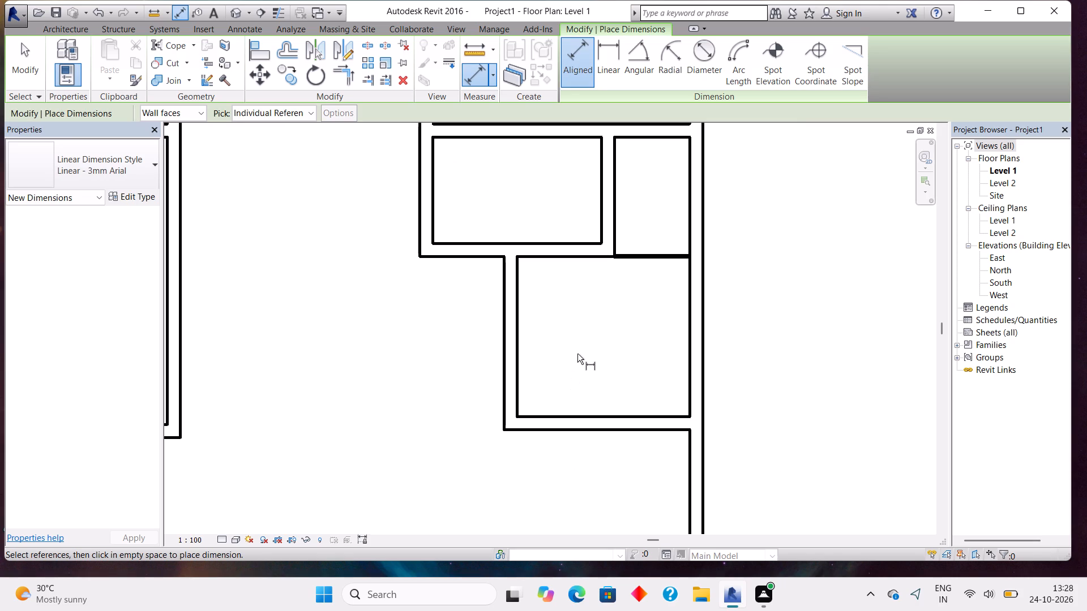
scroll(577, 354, "down", 3)
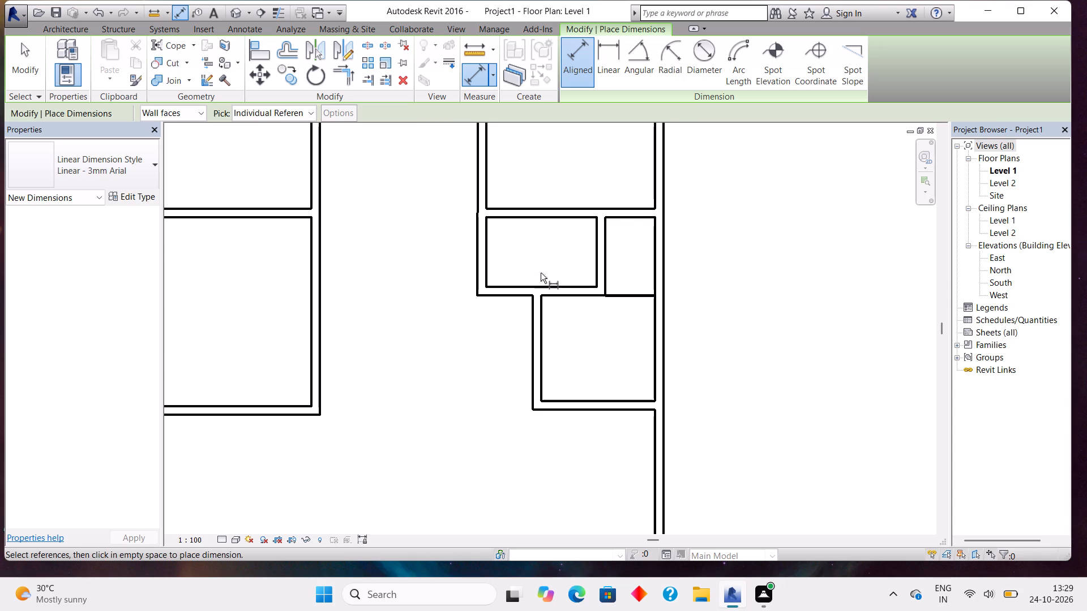
left_click(547, 337)
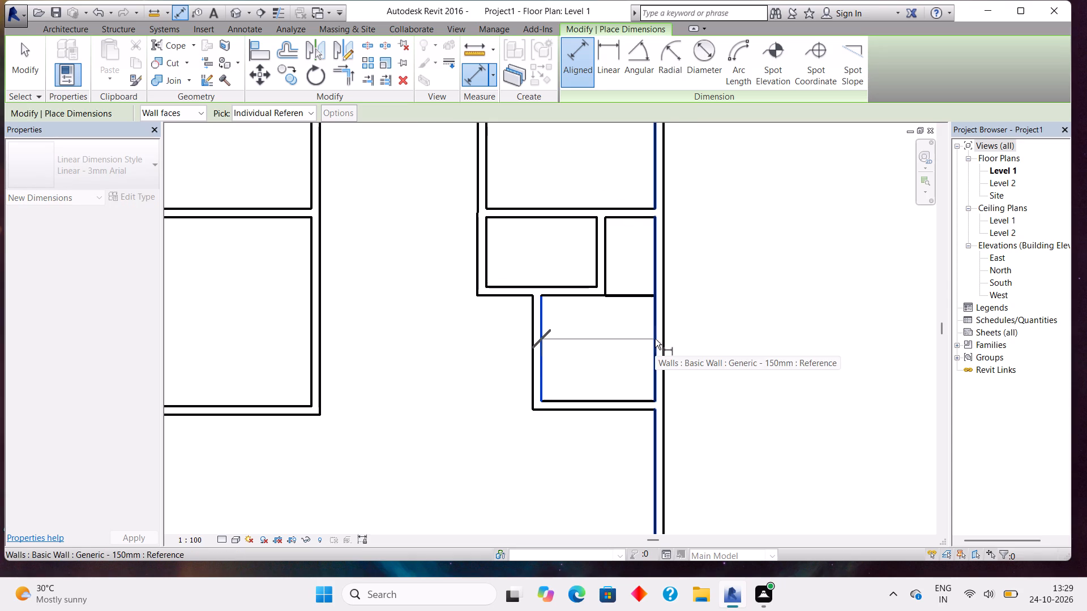
left_click(655, 339)
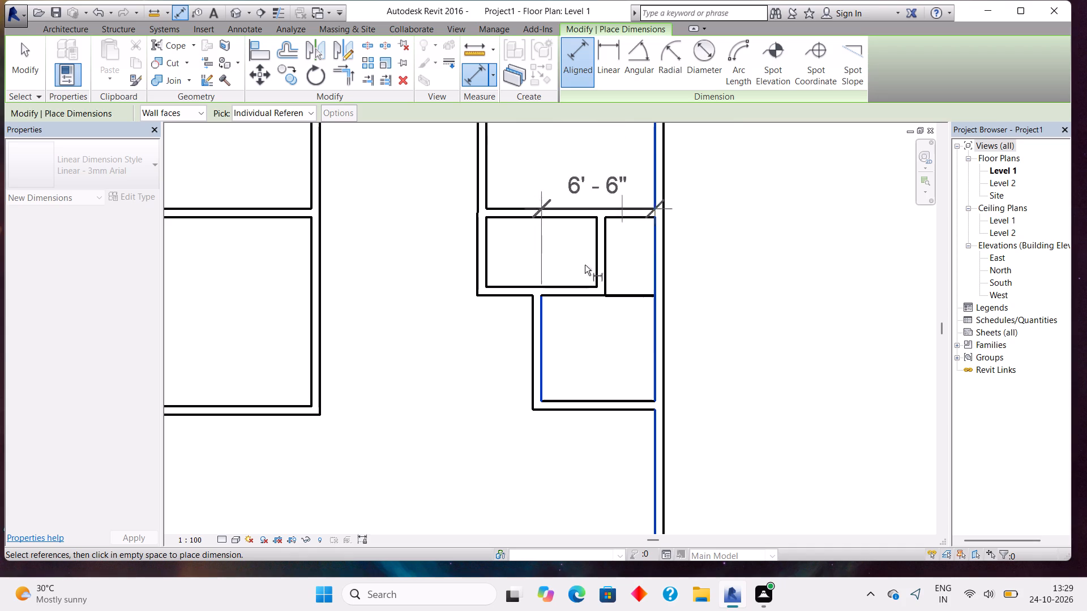
key("Escape")
key("Escape")
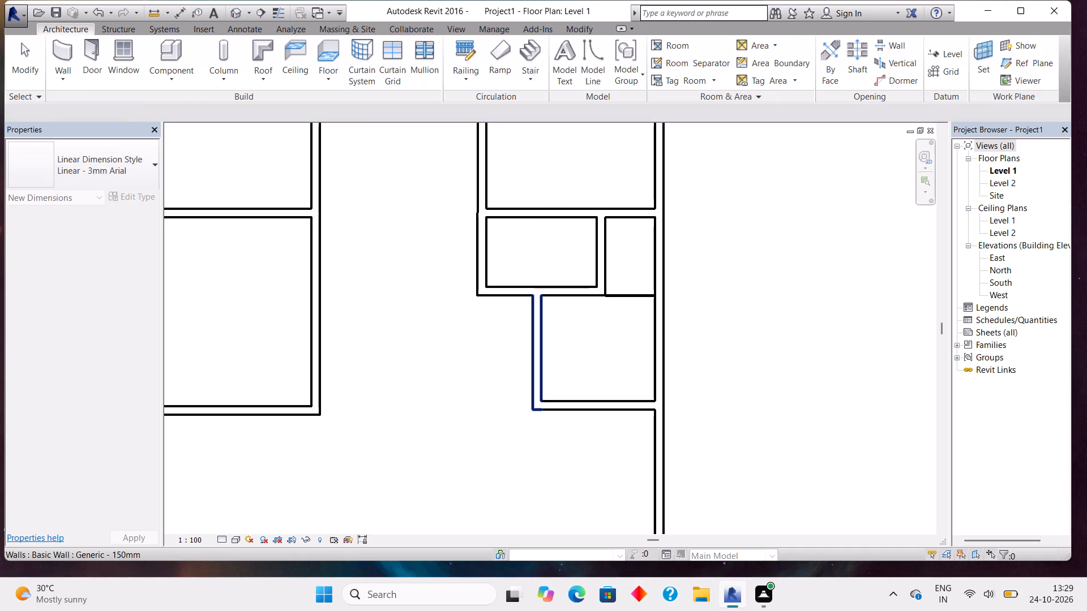
Nudge the new room's left wall right to a clear width of about 6'-0", checking it with an aligned dimension.
left_click(528, 360)
key("Right")
key("Right")
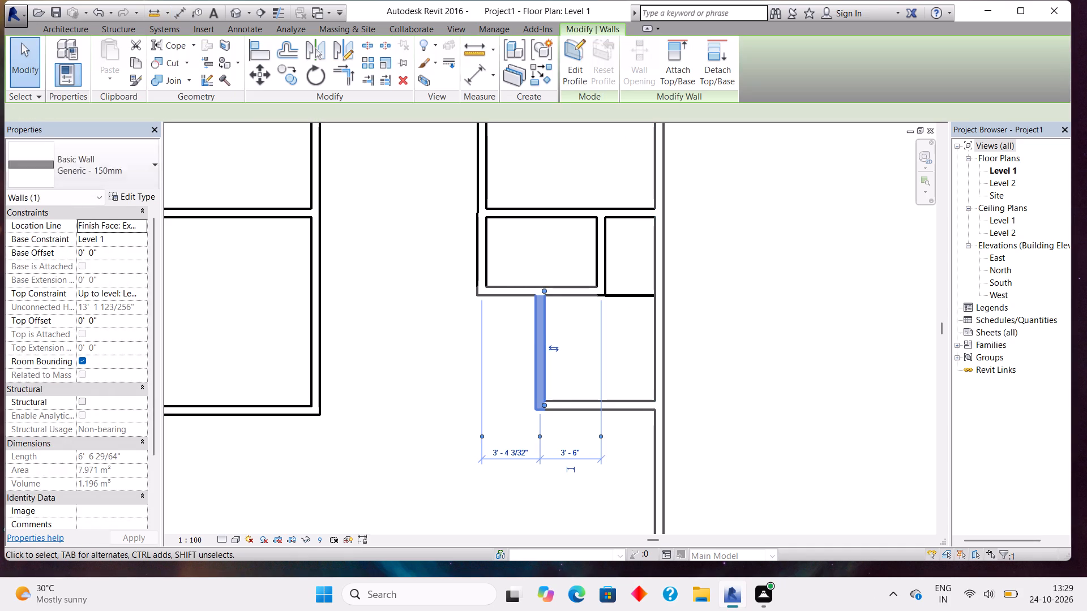
key("Right")
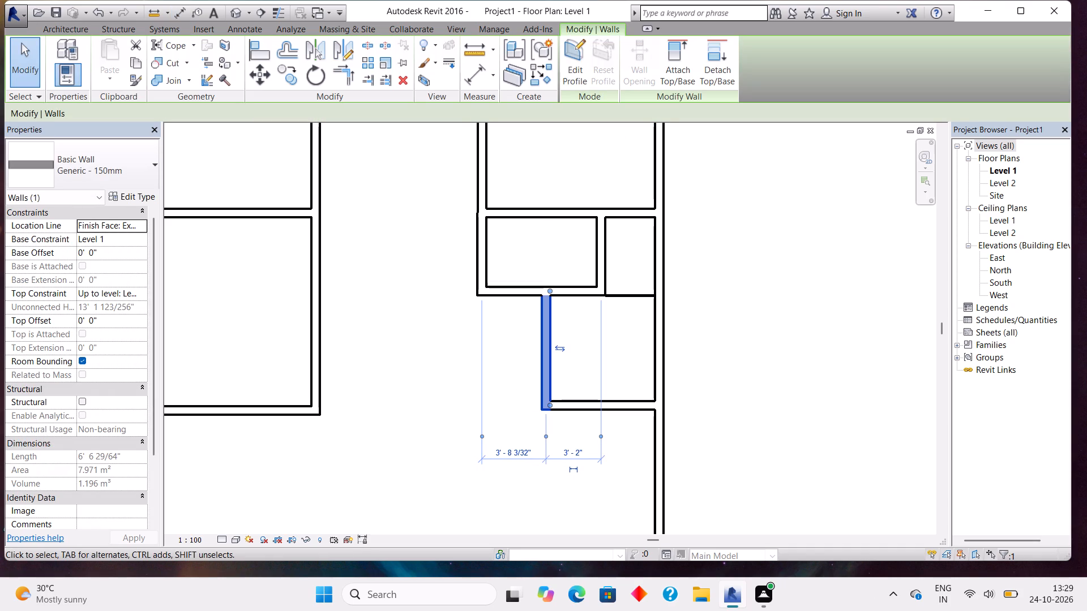
left_click(469, 72)
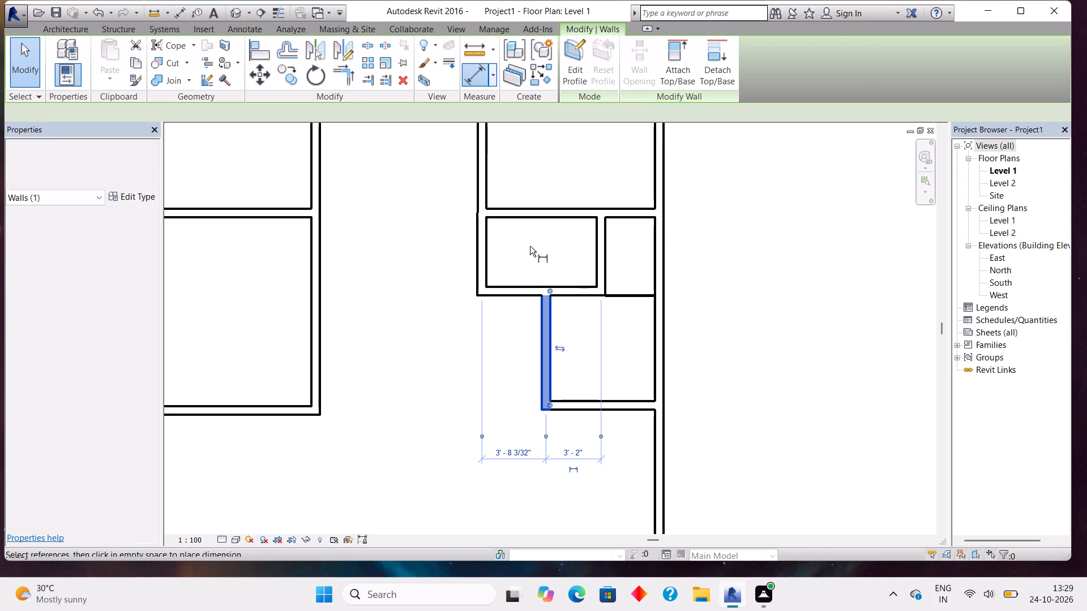
left_click(553, 332)
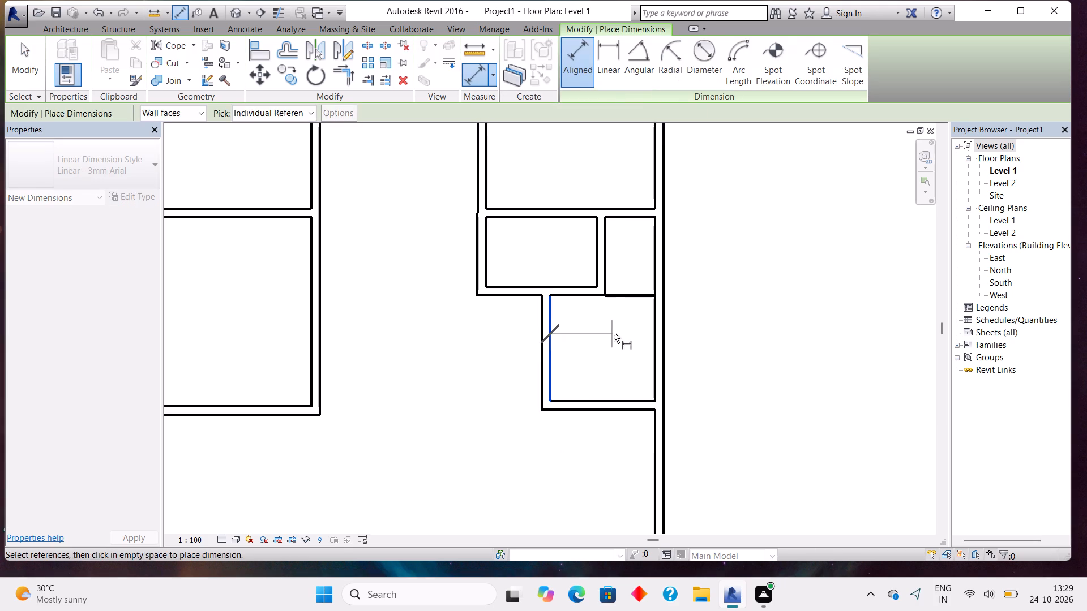
left_click(652, 333)
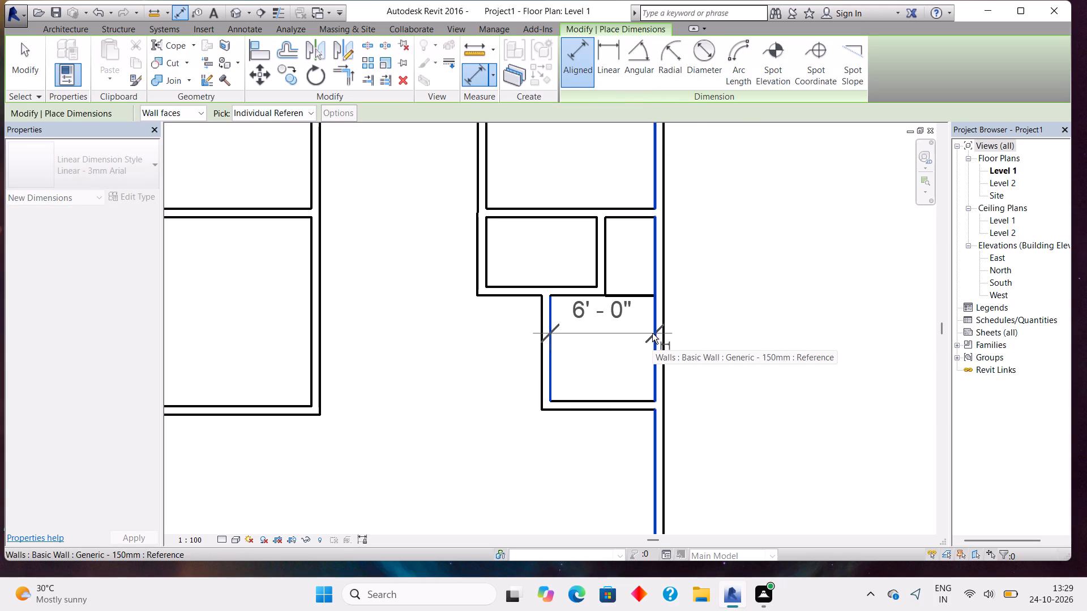
key("Escape")
scroll(507, 311, "up", 3)
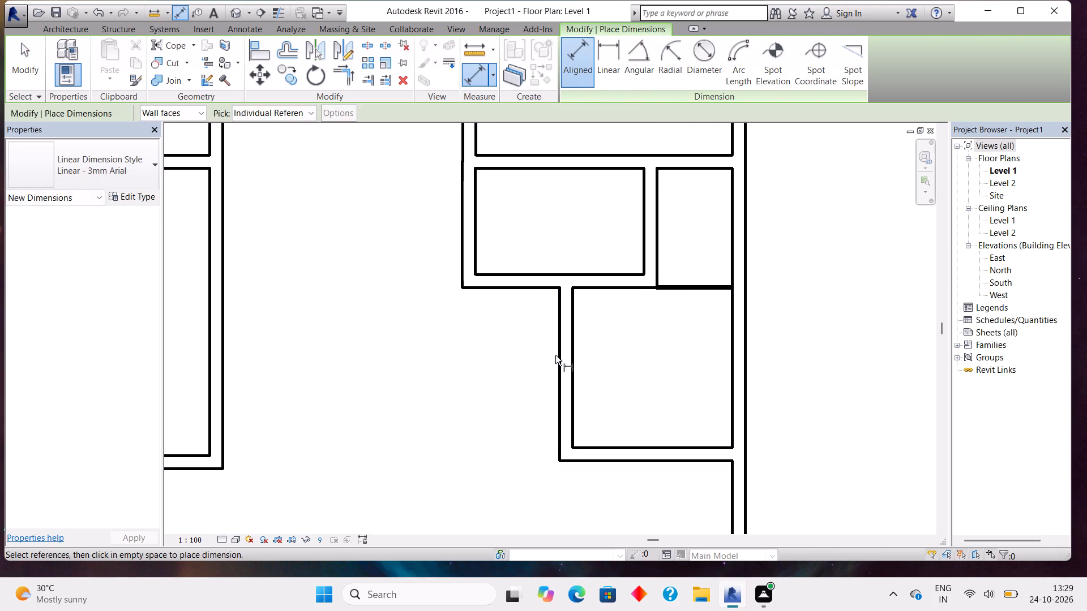
key("Escape")
Nudge the new room's left wall another 2" inward to the right, checking the clear width with an aligned dimension.
left_click(572, 361)
scroll(572, 361, "up", 2)
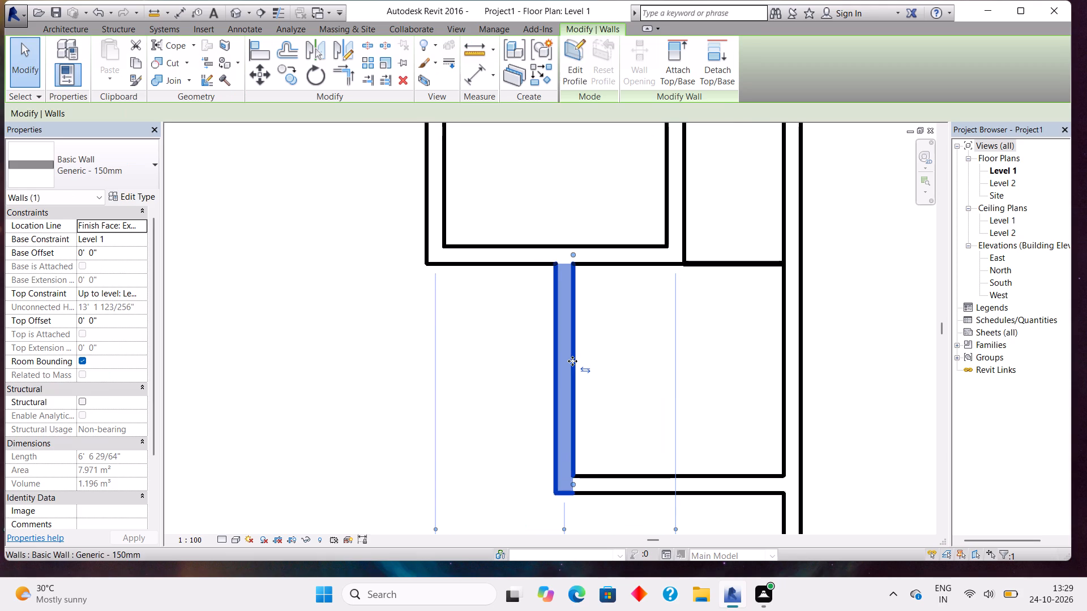
key("Right")
key("Right")
left_click(464, 72)
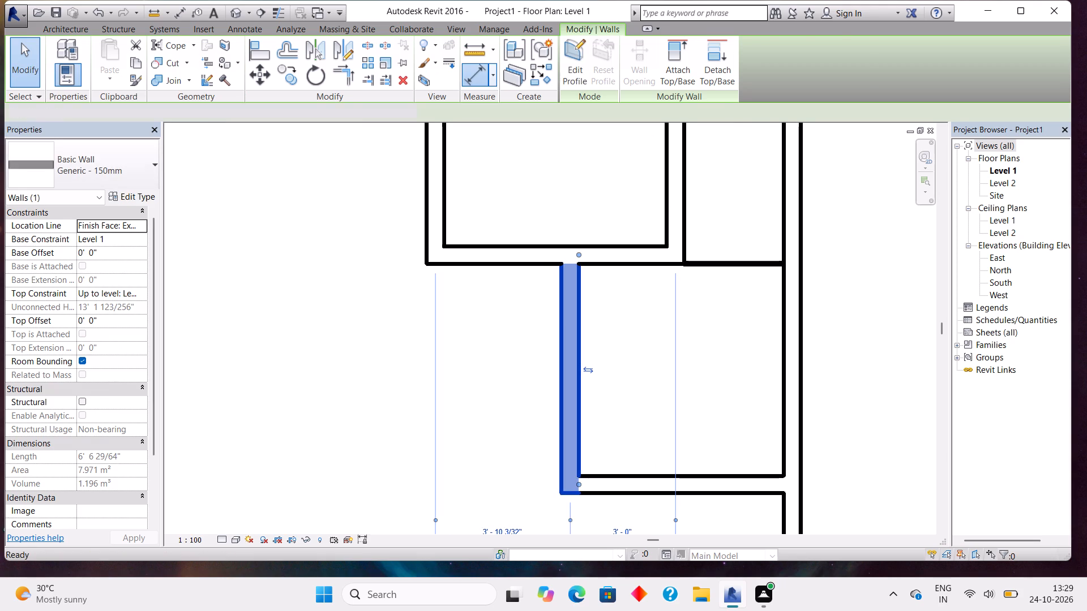
left_click(588, 308)
left_click(577, 322)
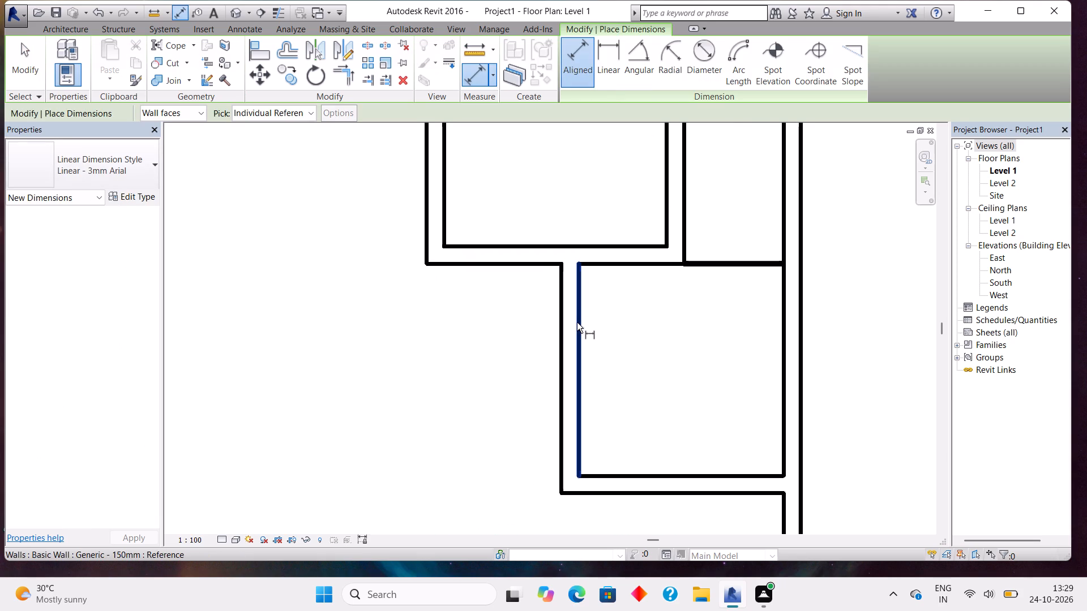
left_click(783, 353)
key("Escape")
key("Escape")
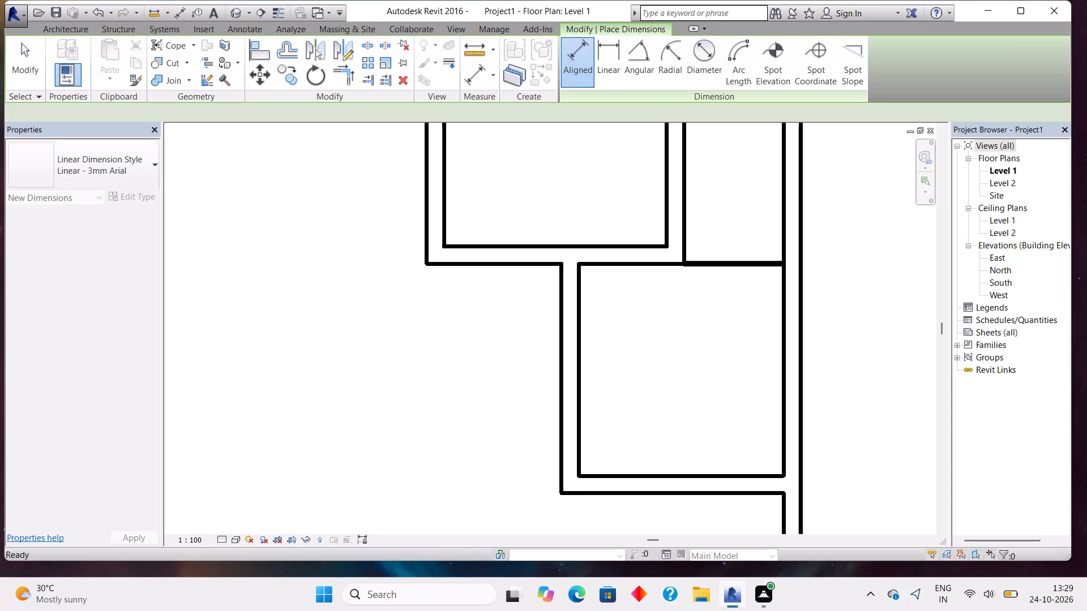
key("Escape")
Nudge the new room's left wall right to a clear width of about 5'-9", checking it with an aligned dimension.
left_click(579, 333)
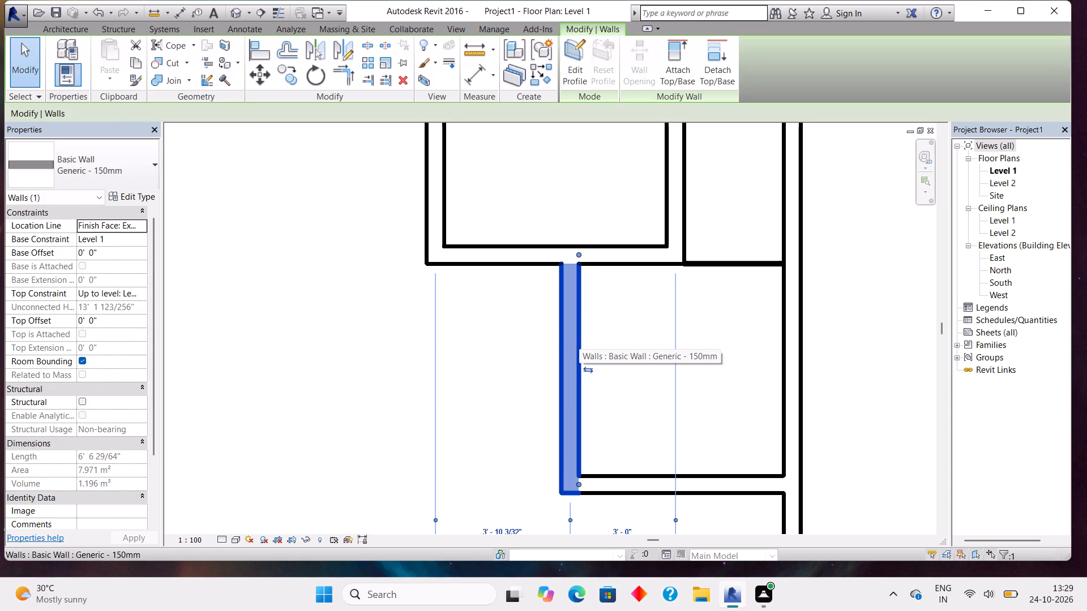
key("Right")
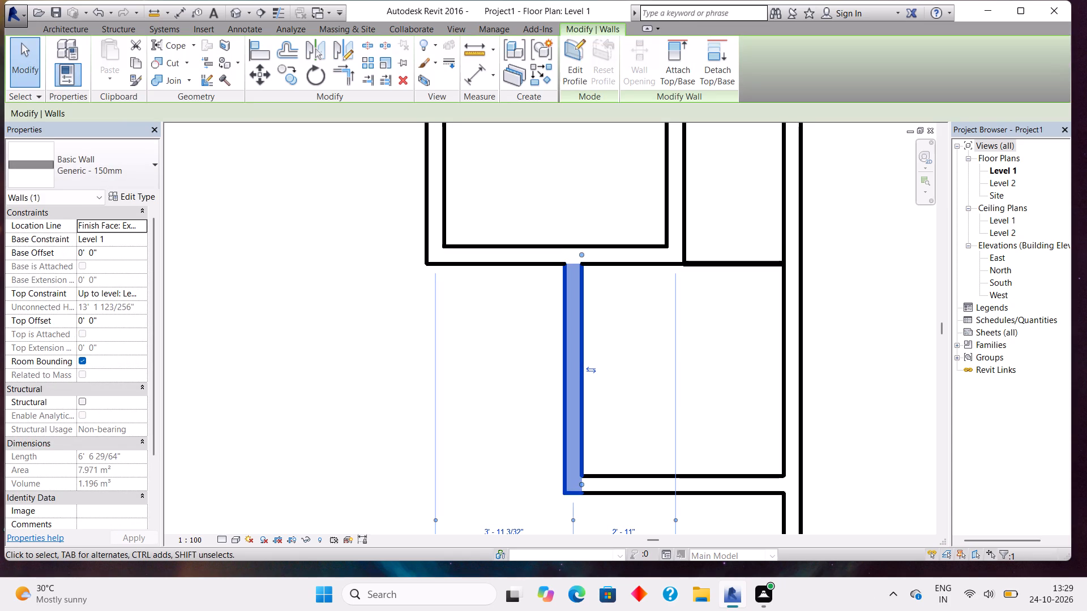
left_click(473, 80)
left_click(582, 321)
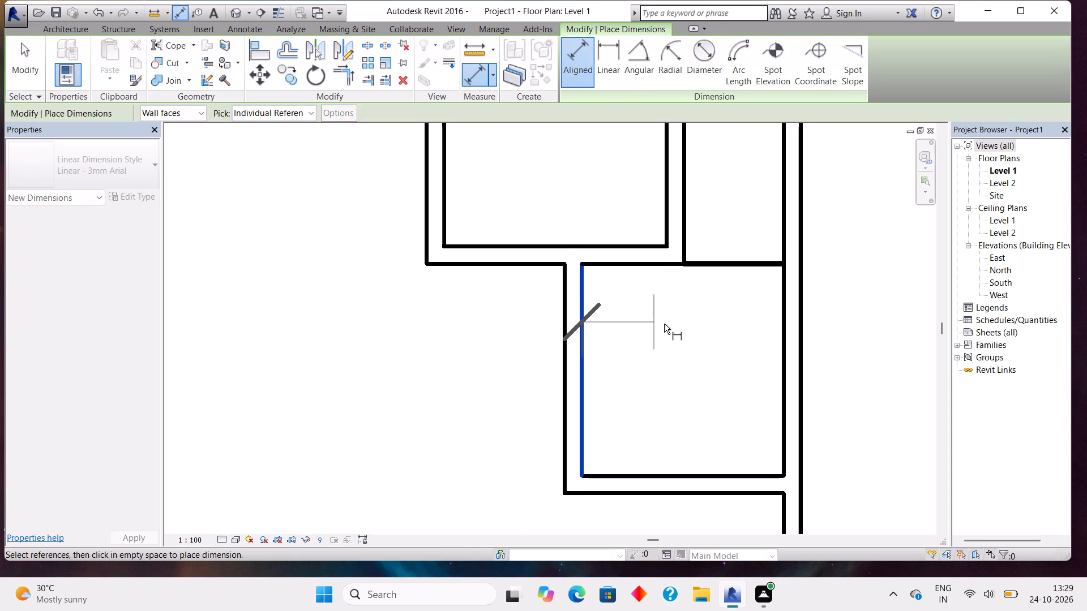
left_click(782, 330)
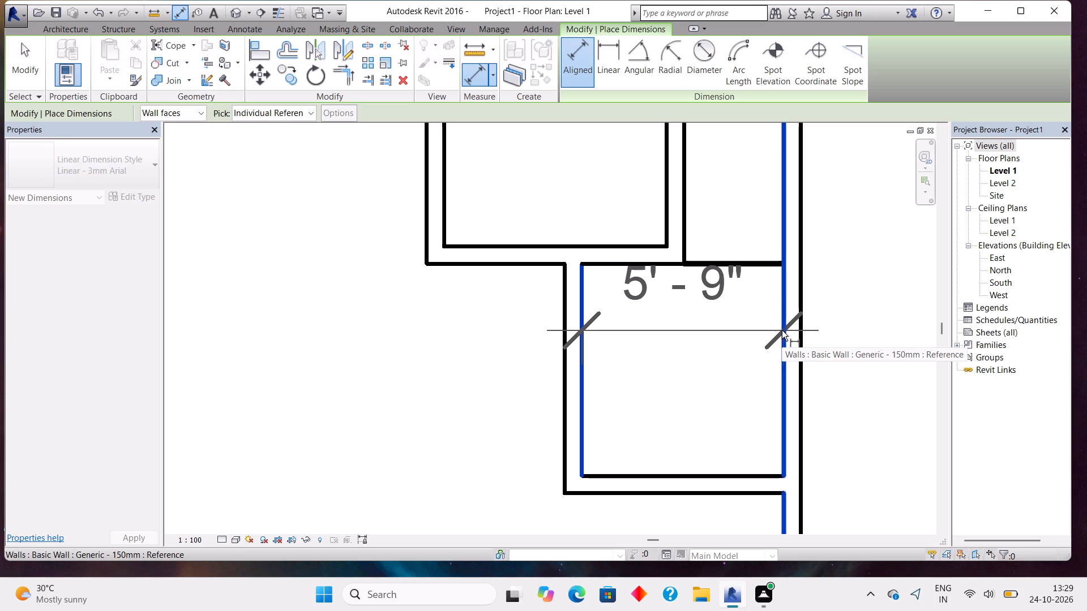
key("Escape")
key("Escape")
Nudge the new room's left wall another 1" inward to the right, checking the clear width with an aligned dimension.
left_click(583, 340)
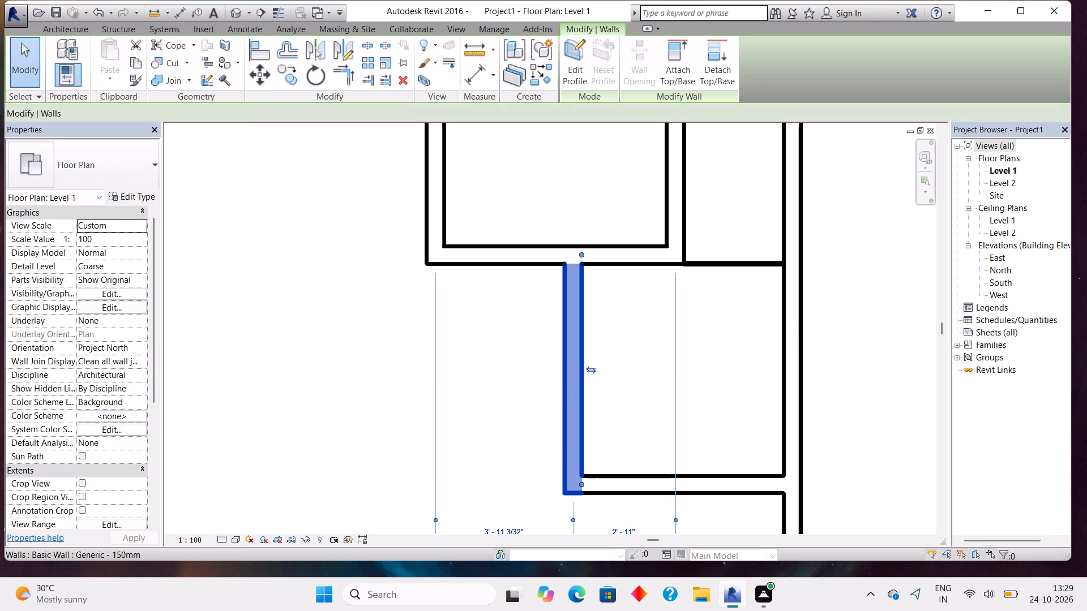
key("Right")
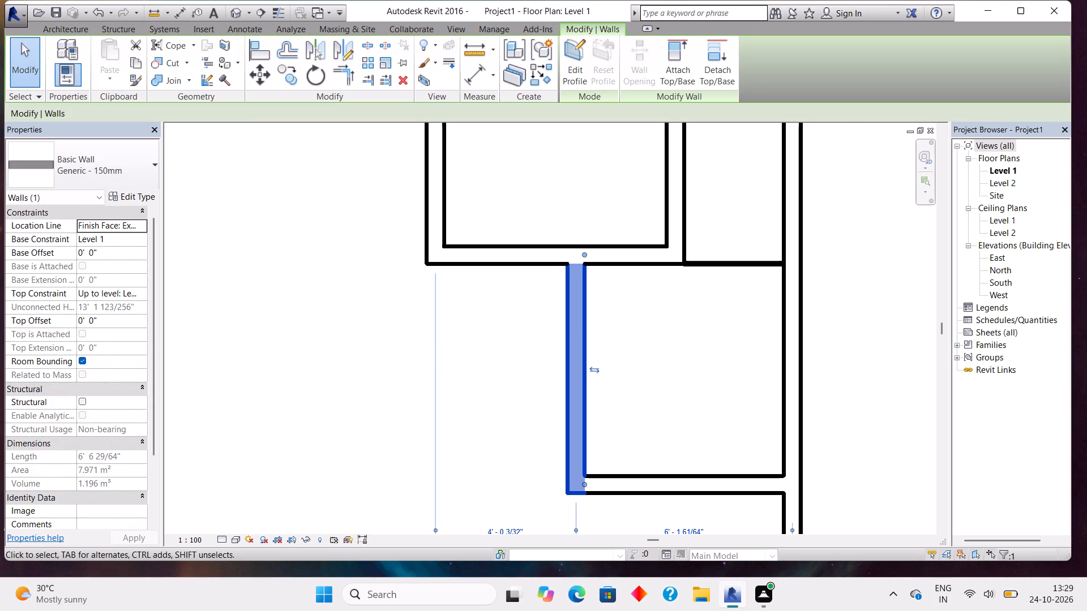
left_click(473, 80)
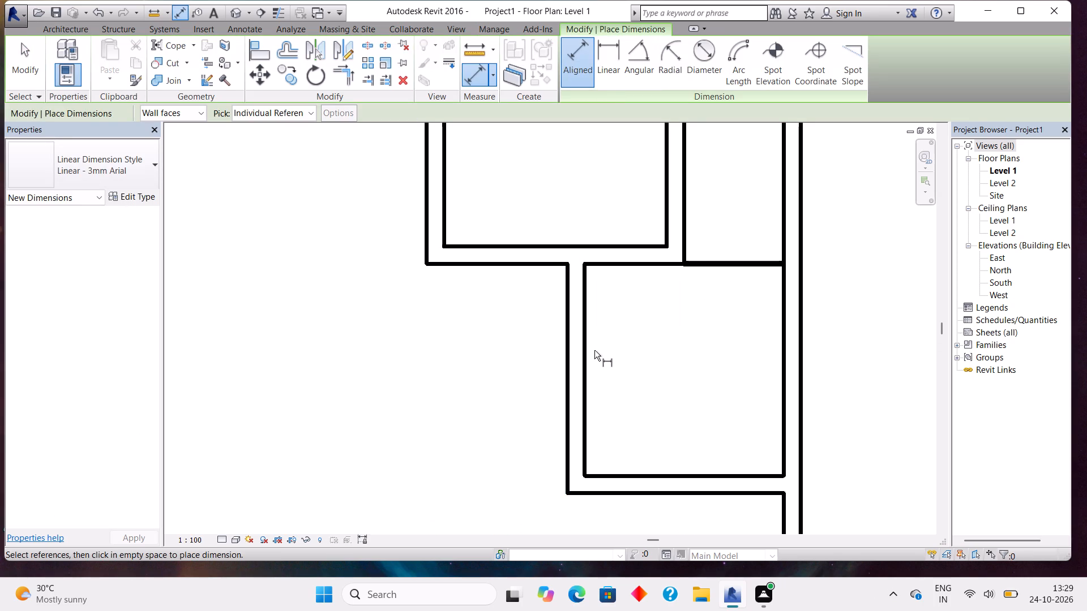
left_click(590, 348)
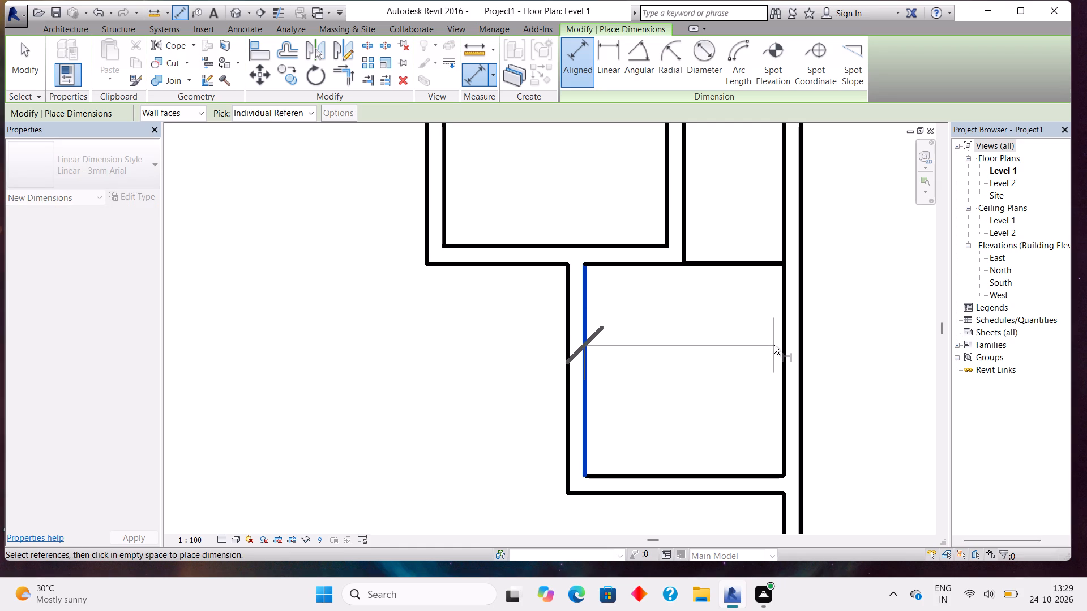
left_click(784, 350)
key("Escape")
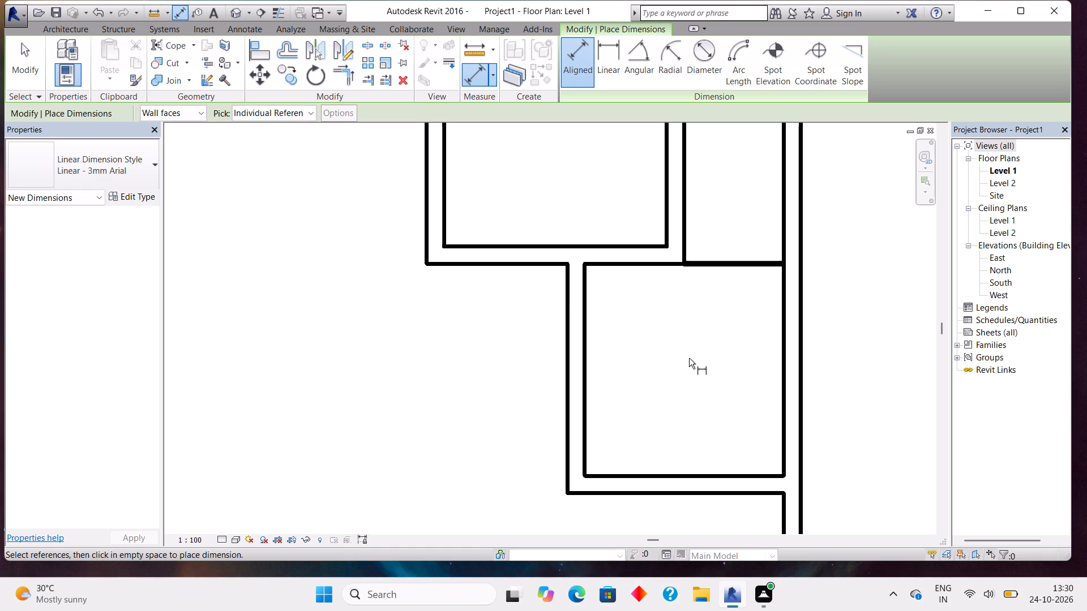
Draw a vertical 150 mm wall about 15'-10" long, about 4'-6" left of the lower-right room, down to the bottom exterior wall.
scroll(686, 331, "down", 3)
middle_click_drag(619, 362, 658, 269)
scroll(640, 321, "up", 1)
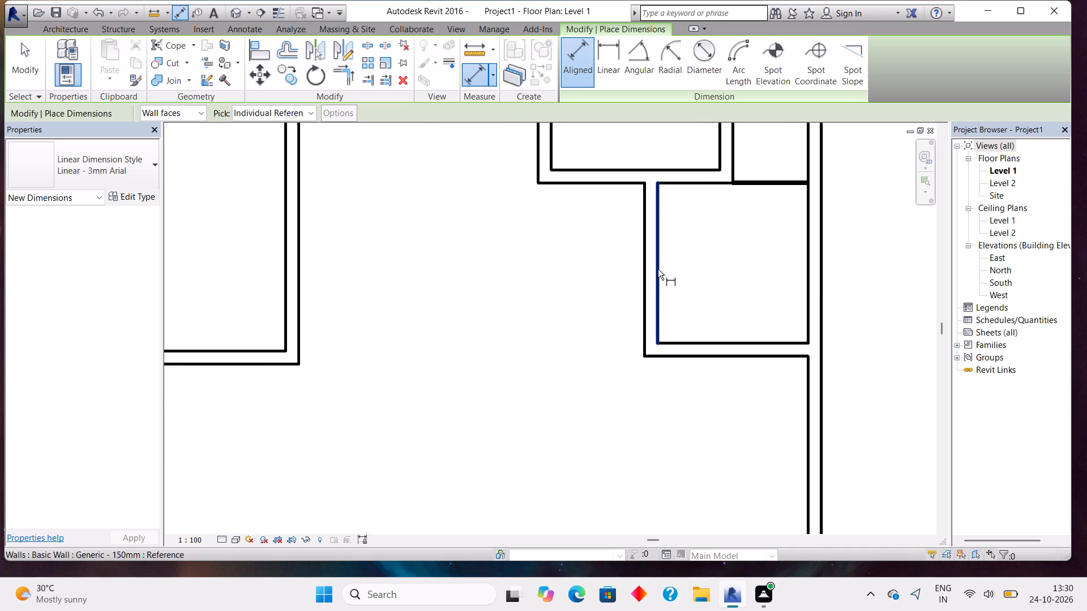
scroll(637, 279, "down", 8)
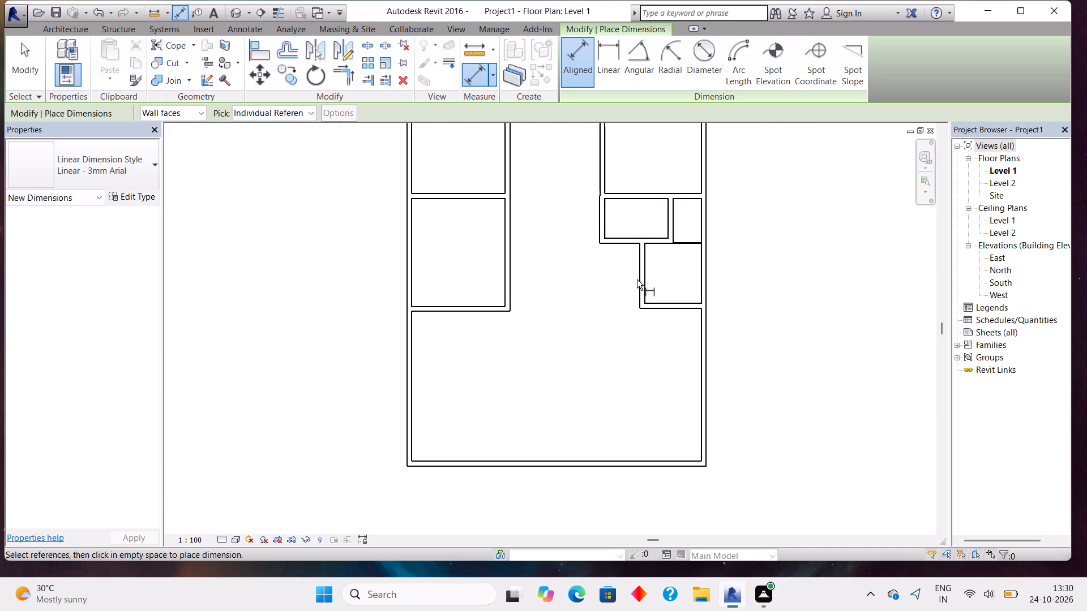
middle_click_drag(591, 320, 670, 230)
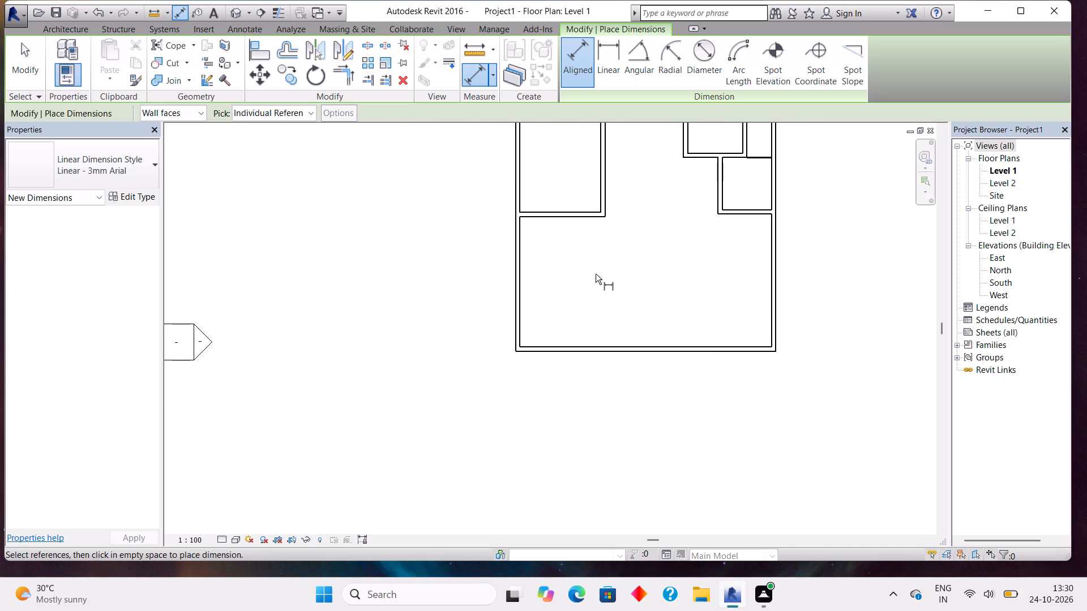
left_click(79, 31)
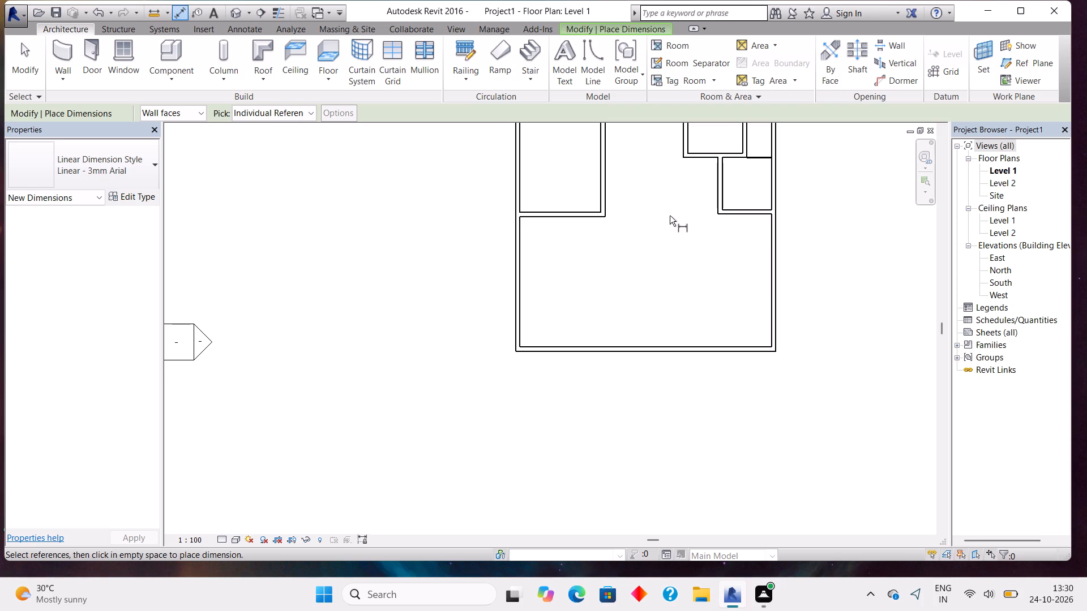
scroll(677, 220, "up", 7)
left_click(677, 199)
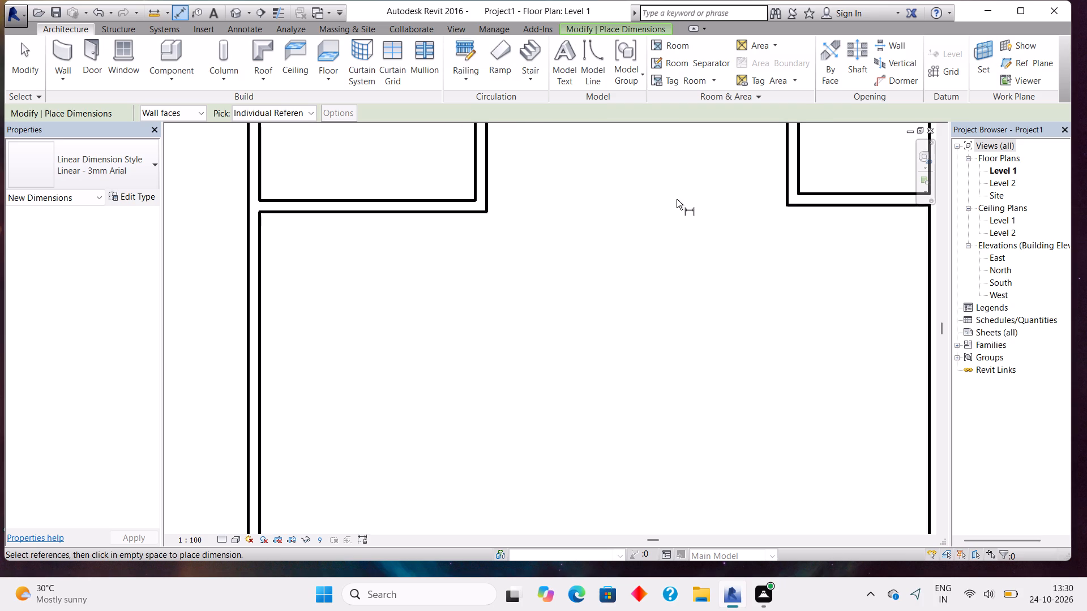
left_click(71, 60)
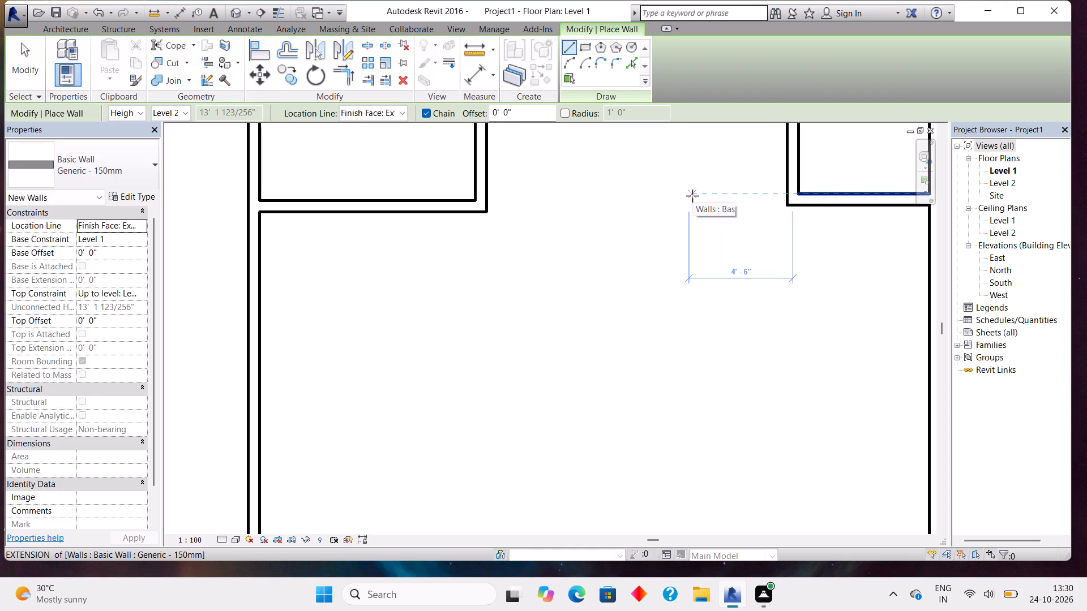
scroll(692, 196, "down", 5)
left_click(692, 196)
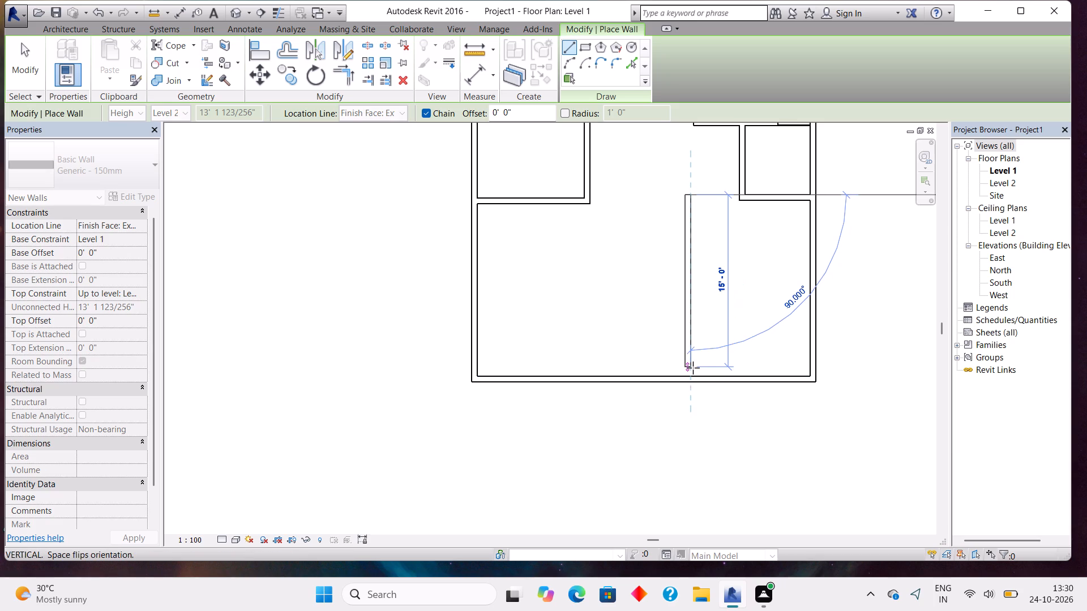
scroll(693, 368, "up", 7)
scroll(688, 355, "down", 2)
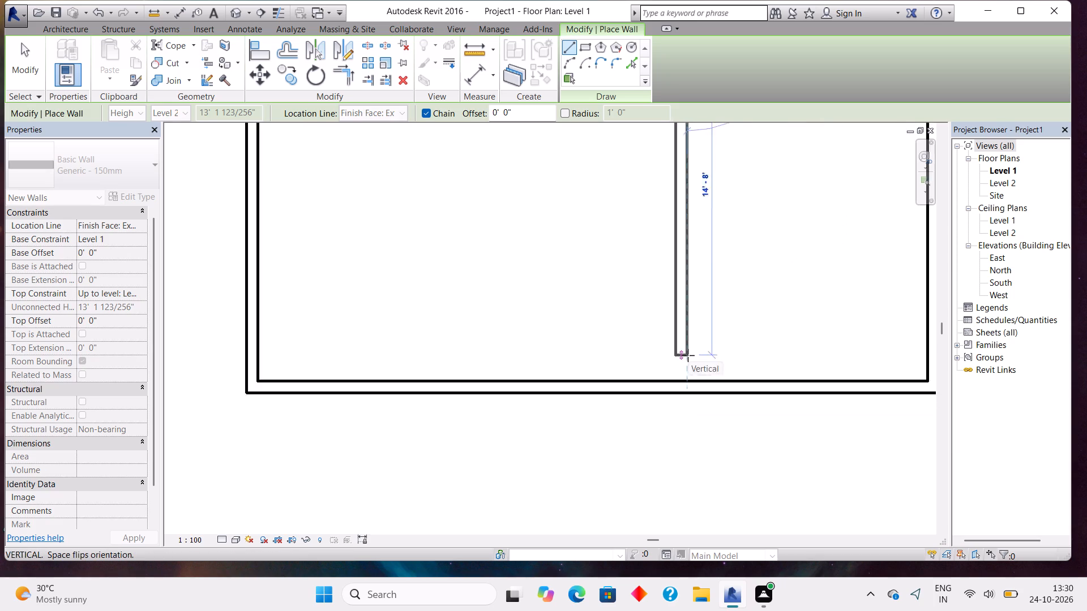
scroll(688, 355, "down", 7)
middle_click_drag(686, 350, 625, 380)
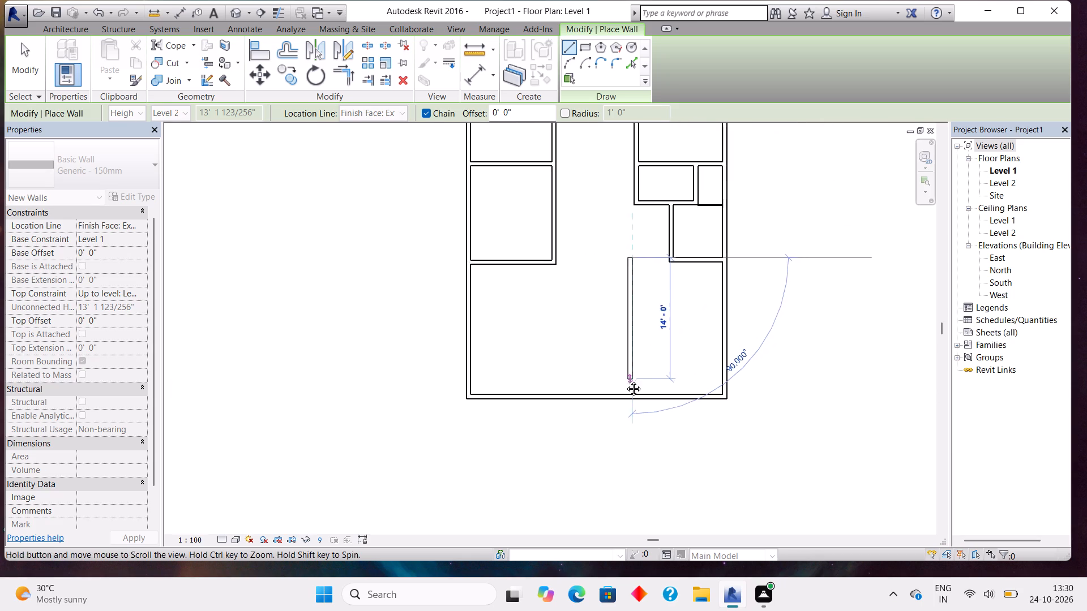
middle_click_drag(625, 380, 583, 401)
scroll(582, 402, "up", 5)
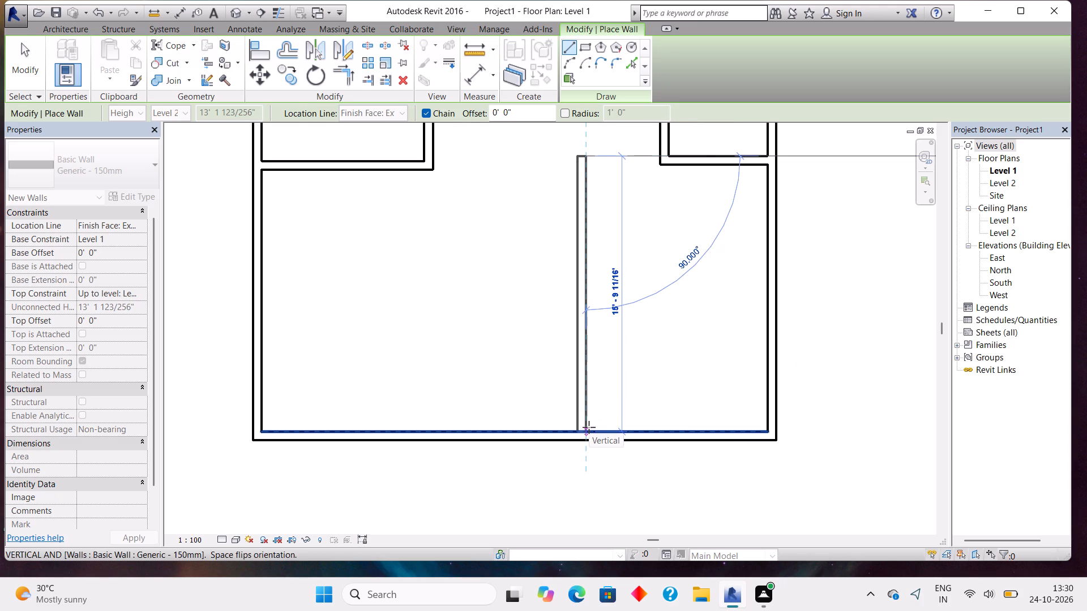
left_click(589, 427)
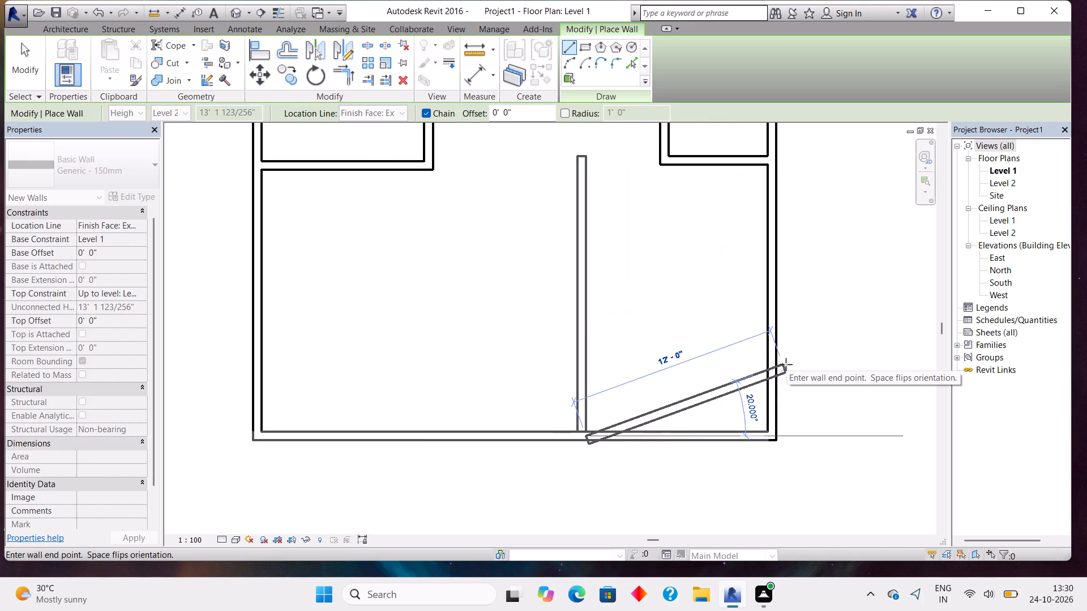
Finish the wall run and pull the new partition wall's upper end down to a length of about 15'-9".
key("Escape")
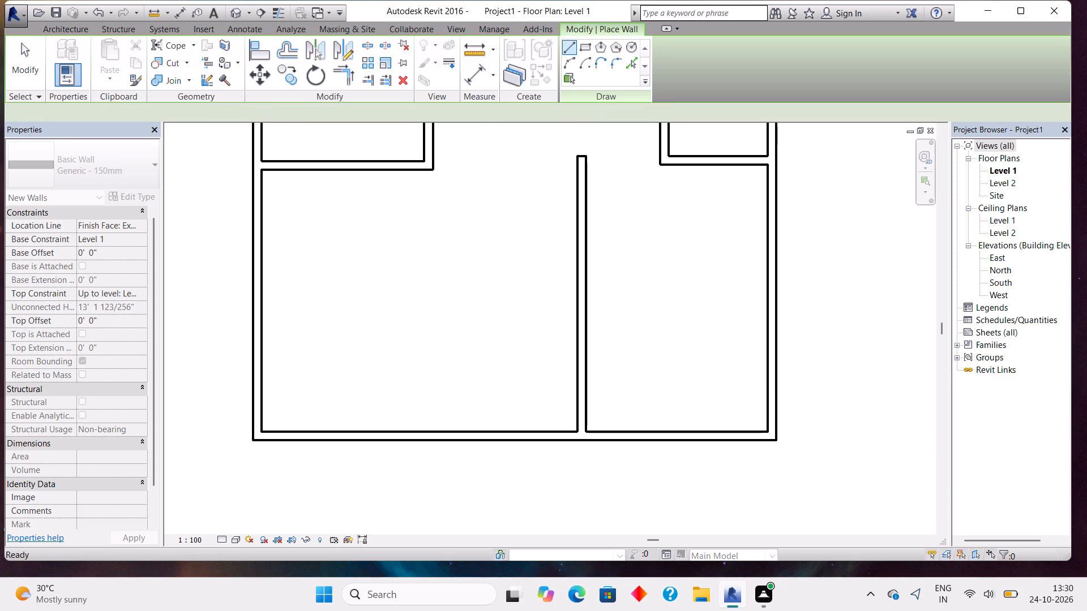
scroll(681, 301, "down", 2)
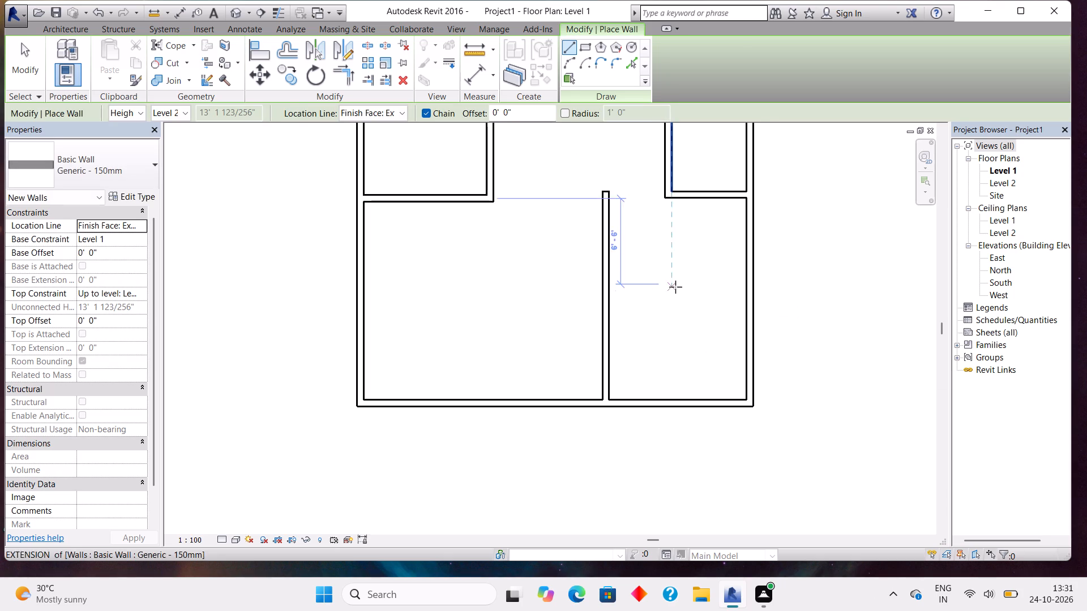
middle_click_drag(675, 286, 683, 326)
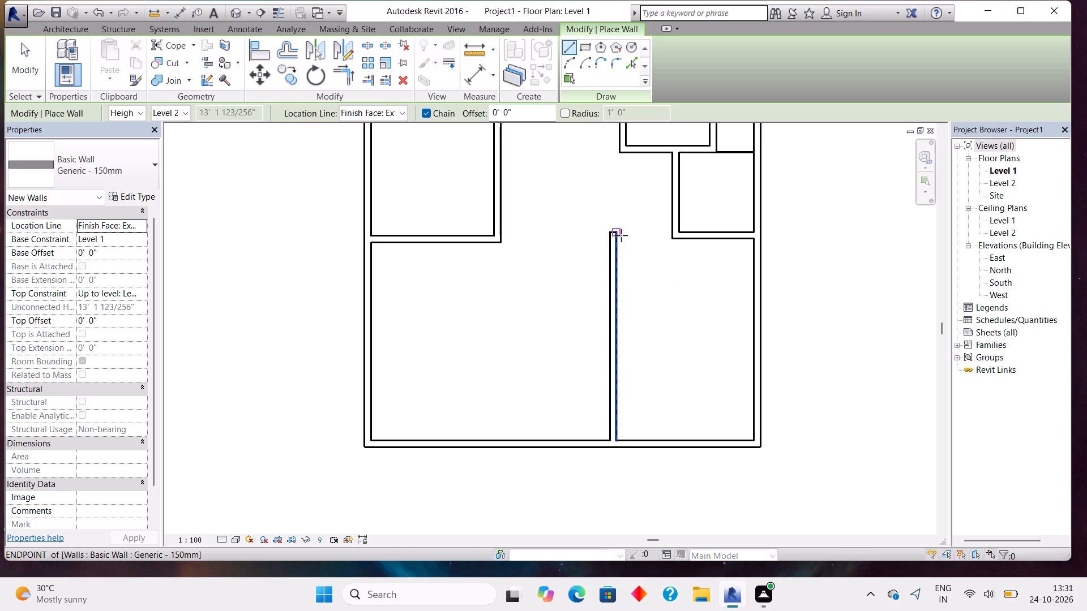
scroll(611, 233, "up", 7)
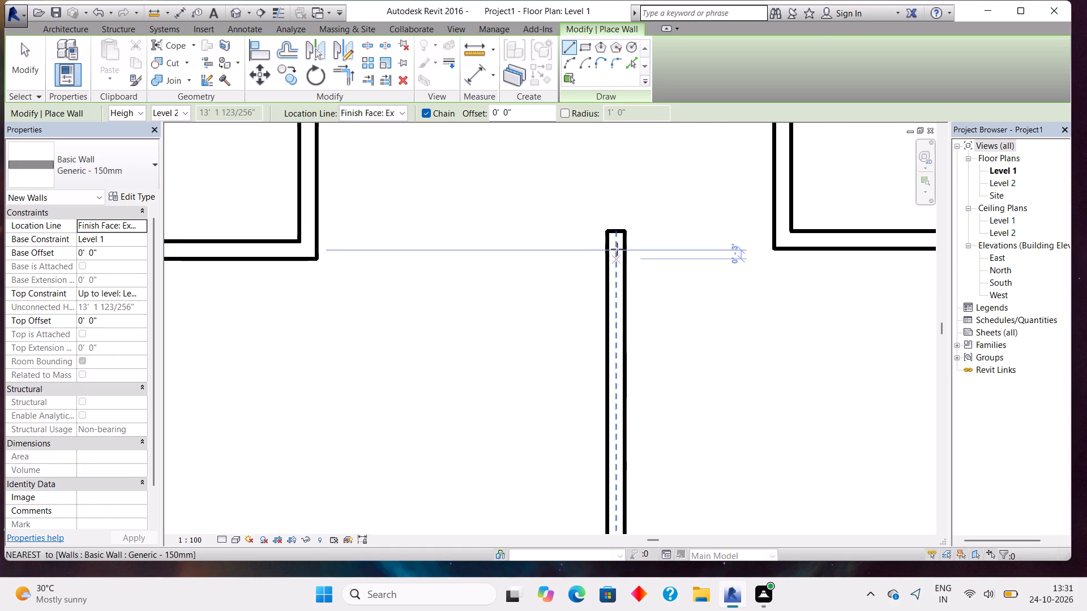
key("Escape")
left_click(618, 229)
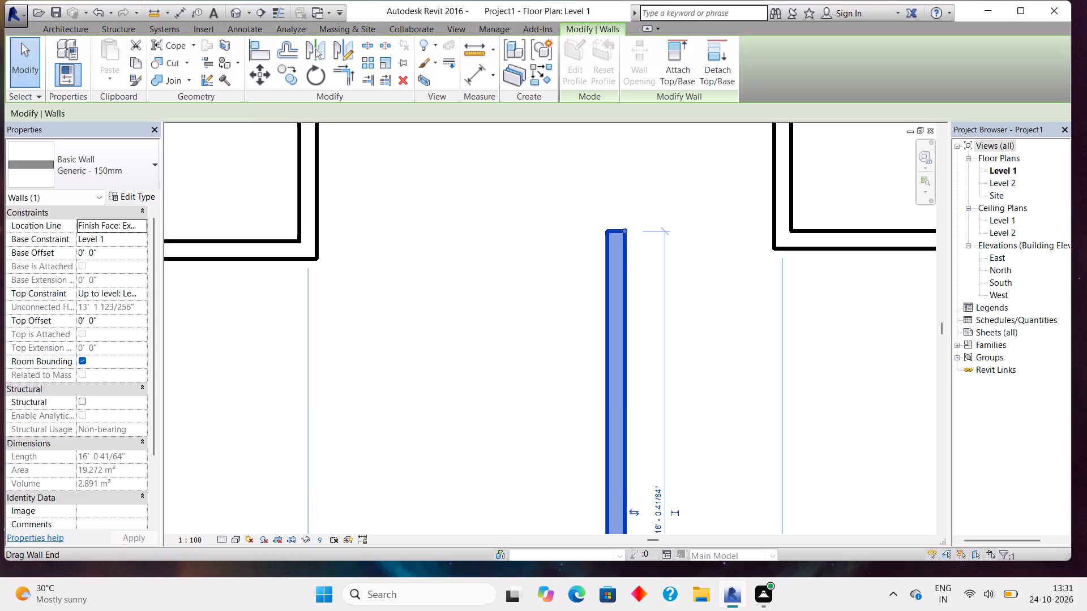
left_click_drag(623, 228, 622, 243)
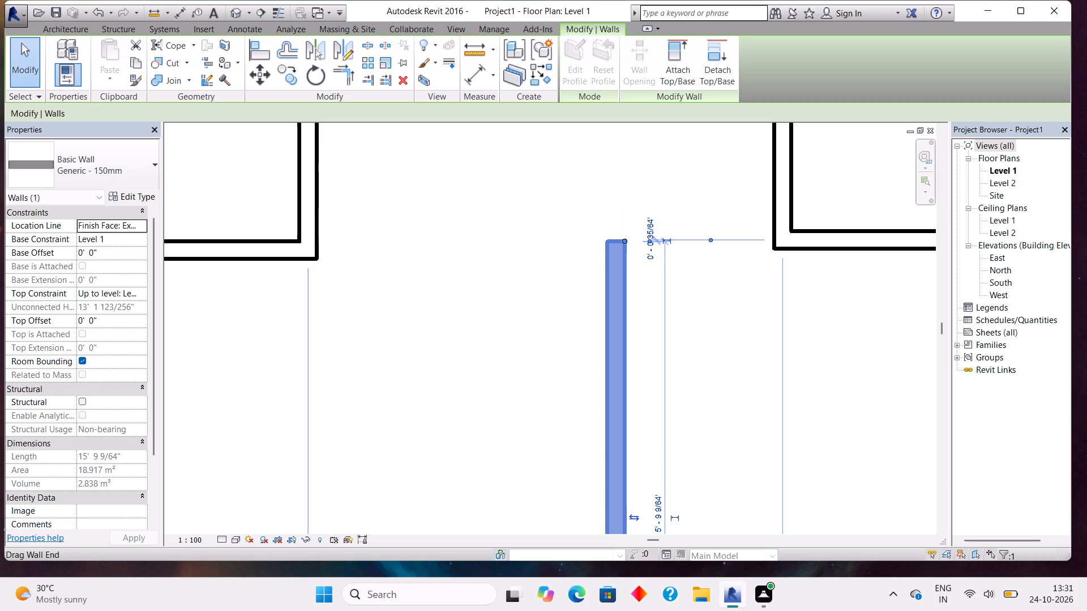
key("Escape")
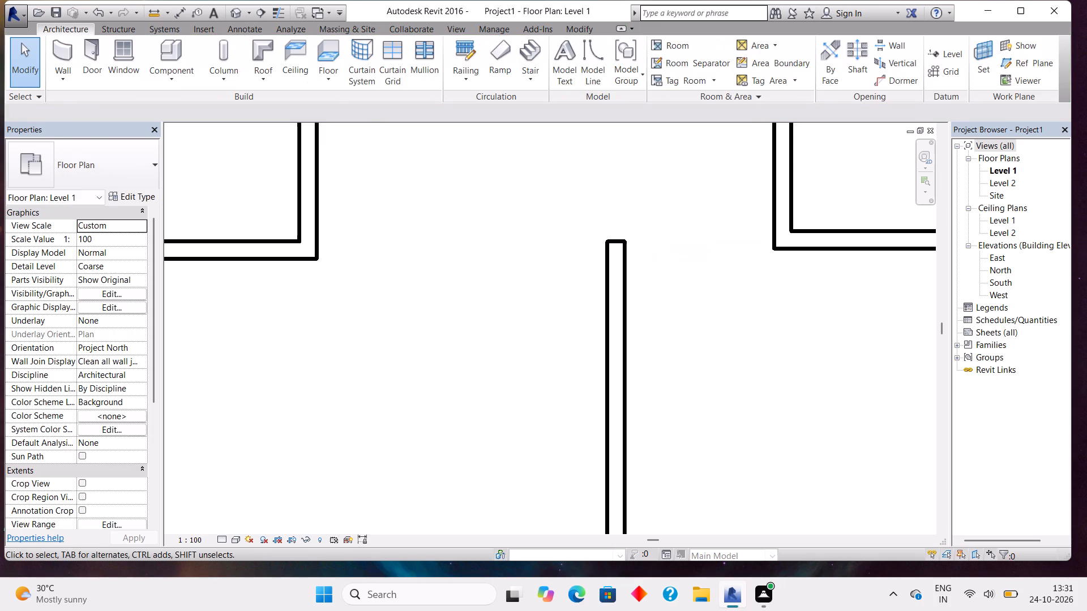
Measure the clear width and the clear length of the space between the new partition and the right exterior wall with aligned dimensions.
scroll(733, 249, "down", 5)
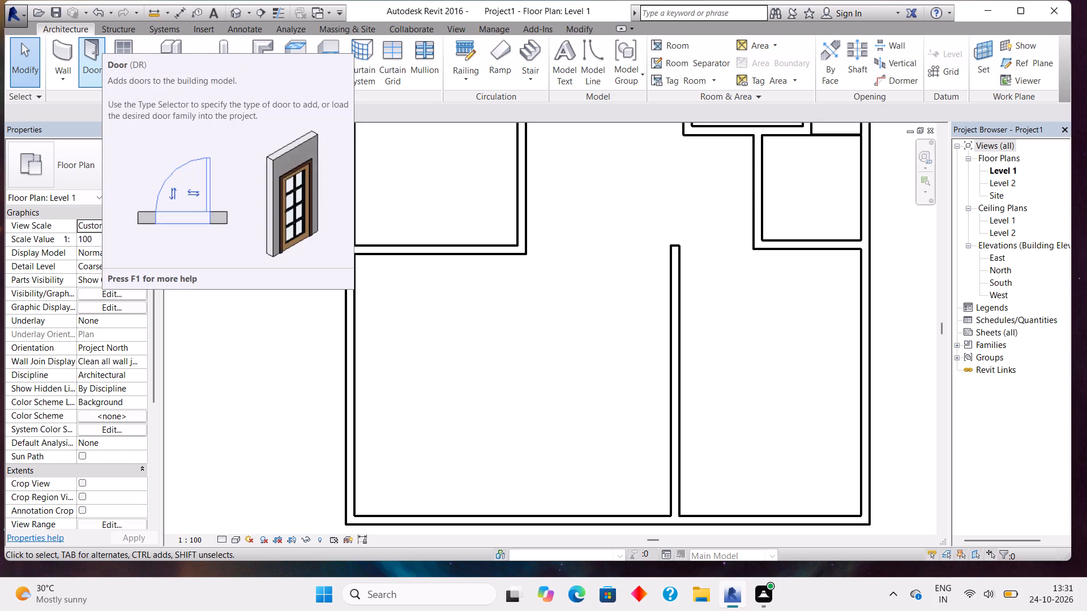
left_click(52, 54)
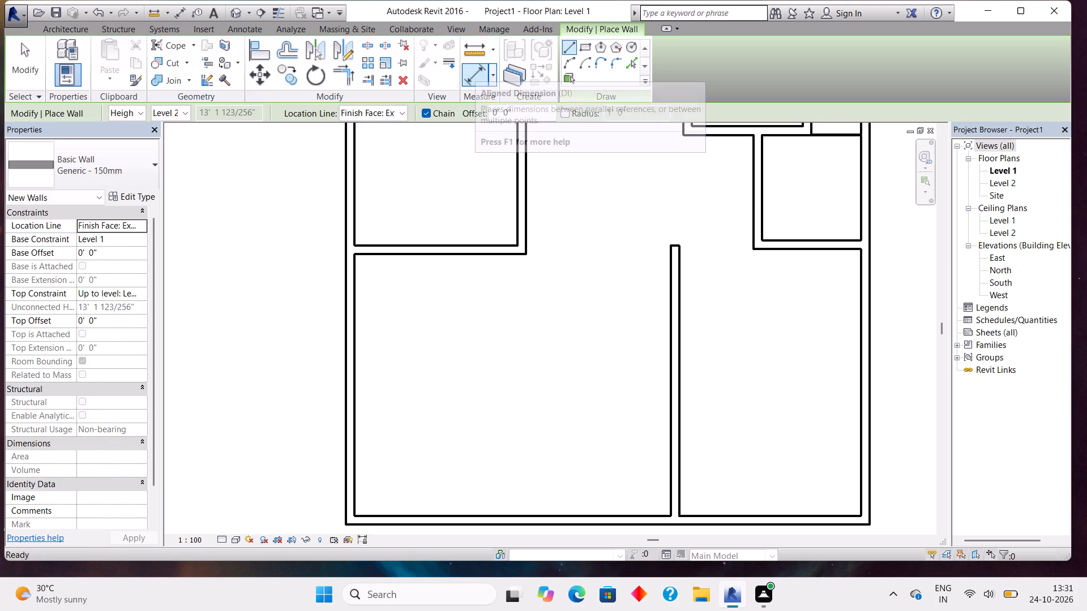
left_click(475, 72)
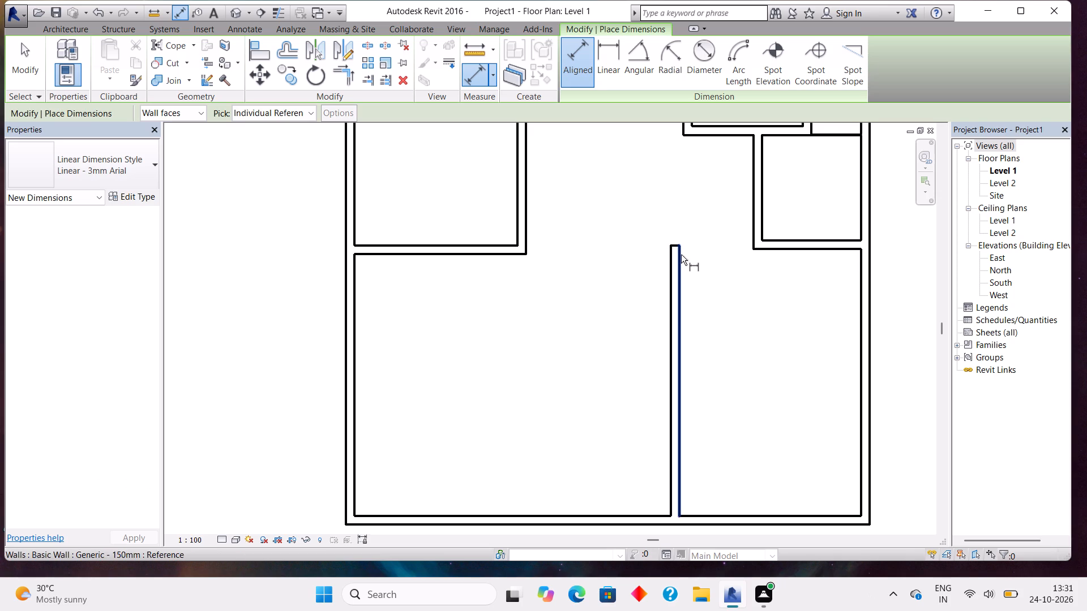
left_click(682, 313)
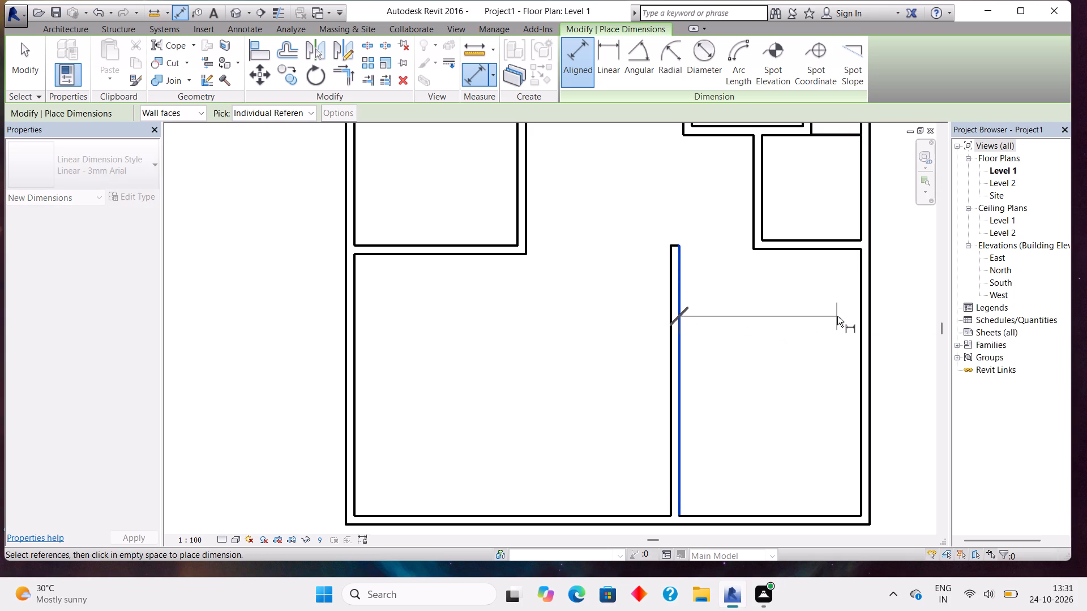
left_click(859, 298)
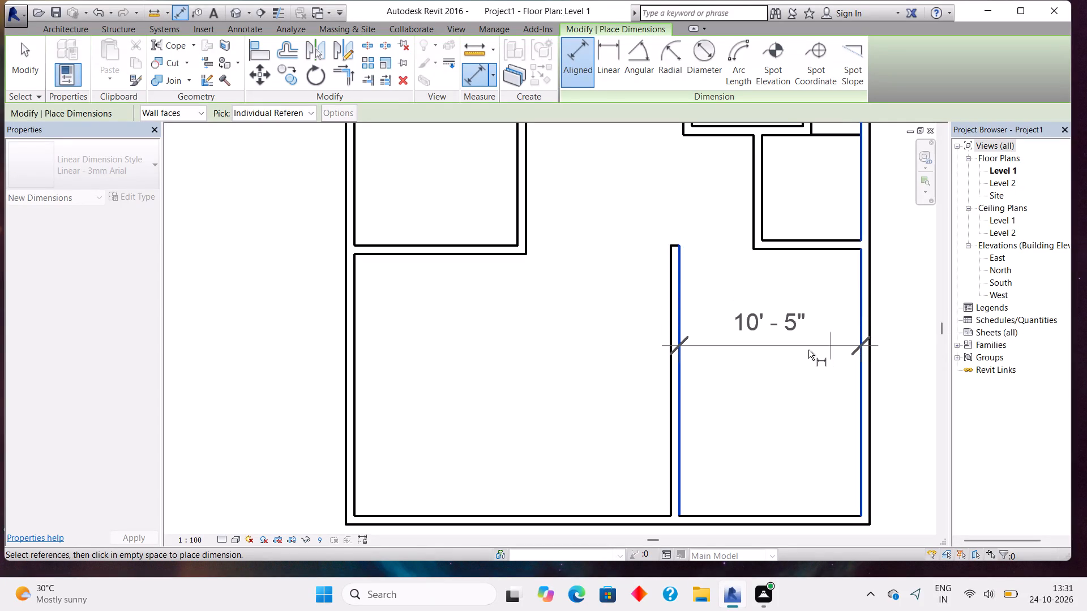
scroll(808, 350, "up", 2)
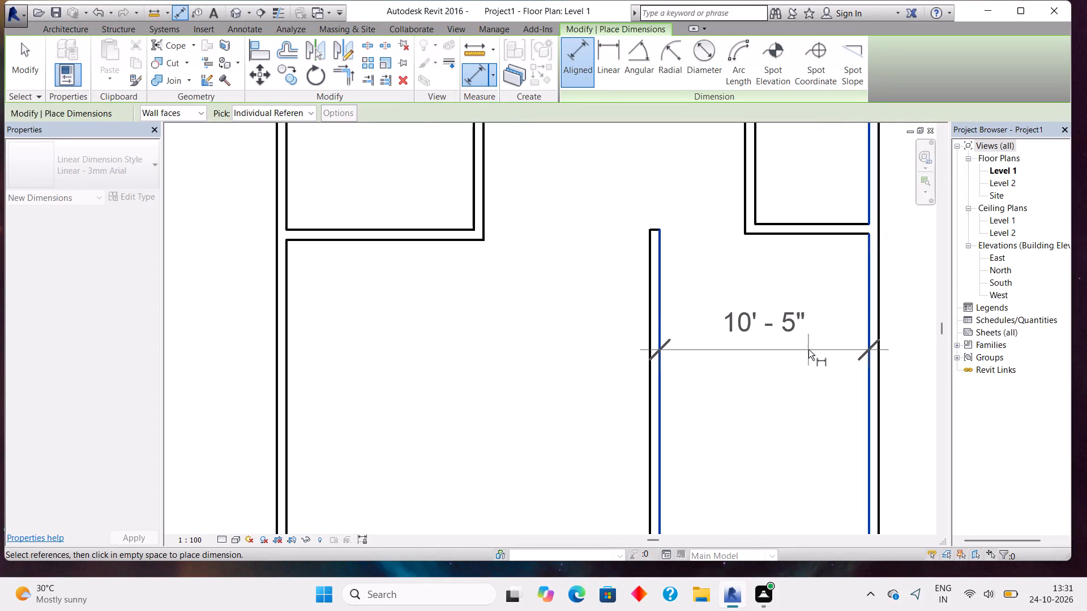
scroll(808, 350, "up", 2)
scroll(808, 350, "down", 5)
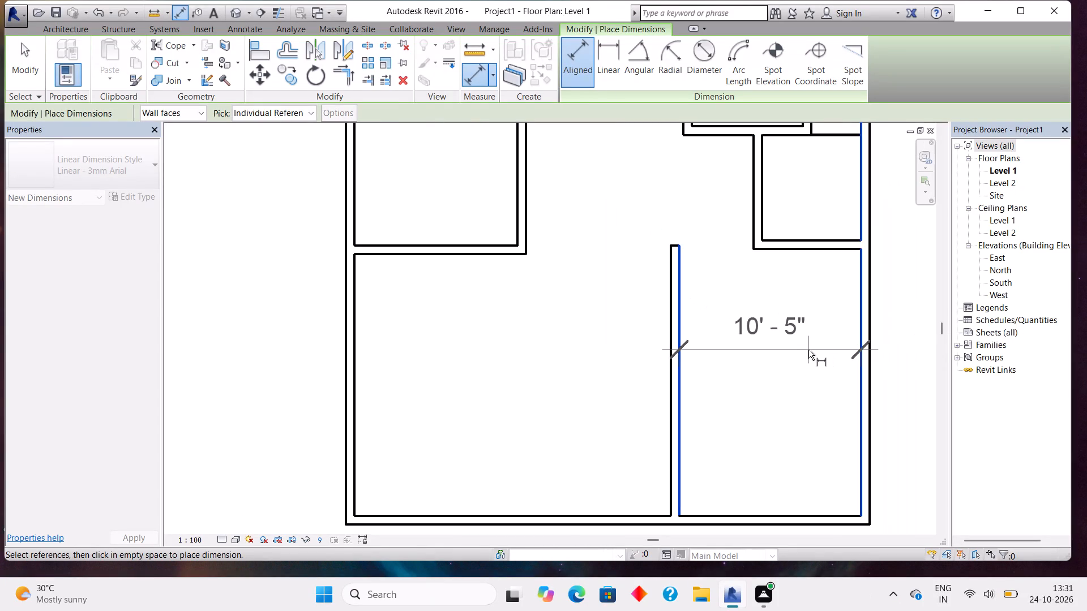
key("Escape")
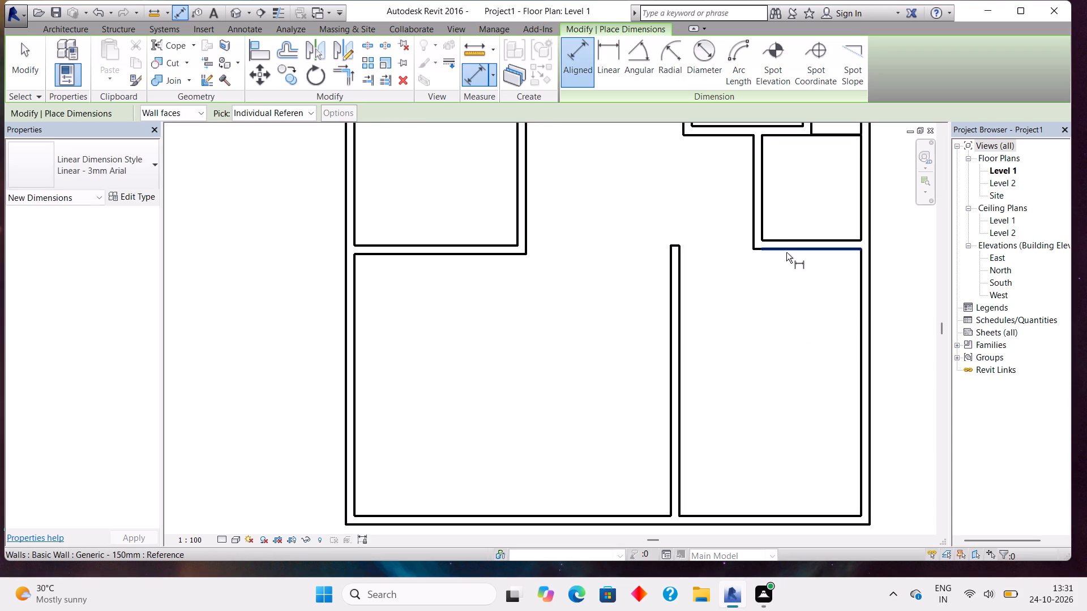
left_click(786, 252)
left_click(792, 513)
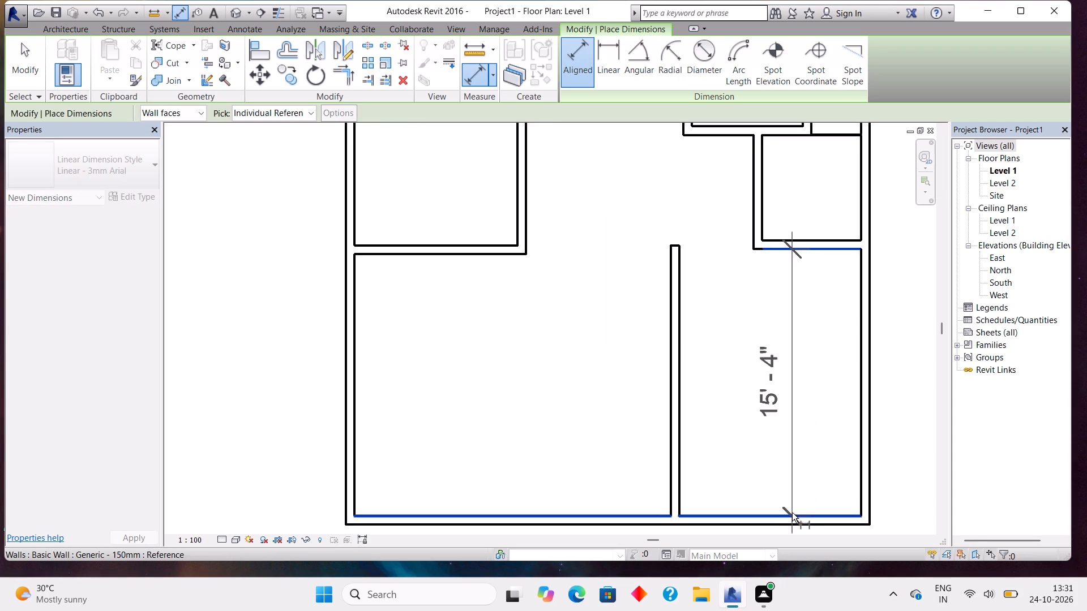
key("Escape")
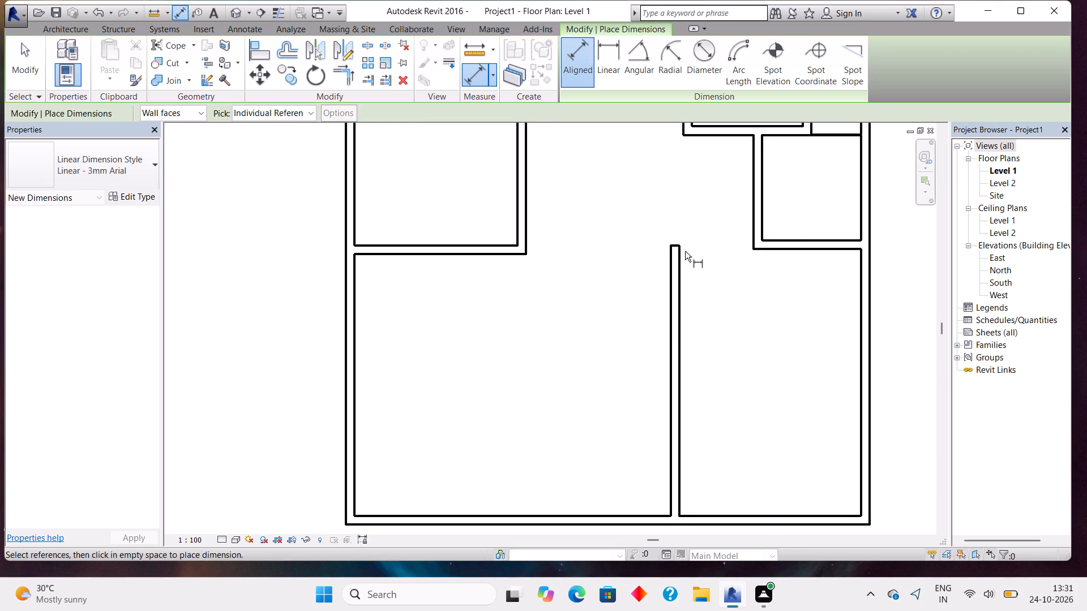
key("Escape")
Nudge the partition wall right to a clear width of about 9'-11" from the right exterior wall, checking it with an aligned dimension.
left_click(678, 362)
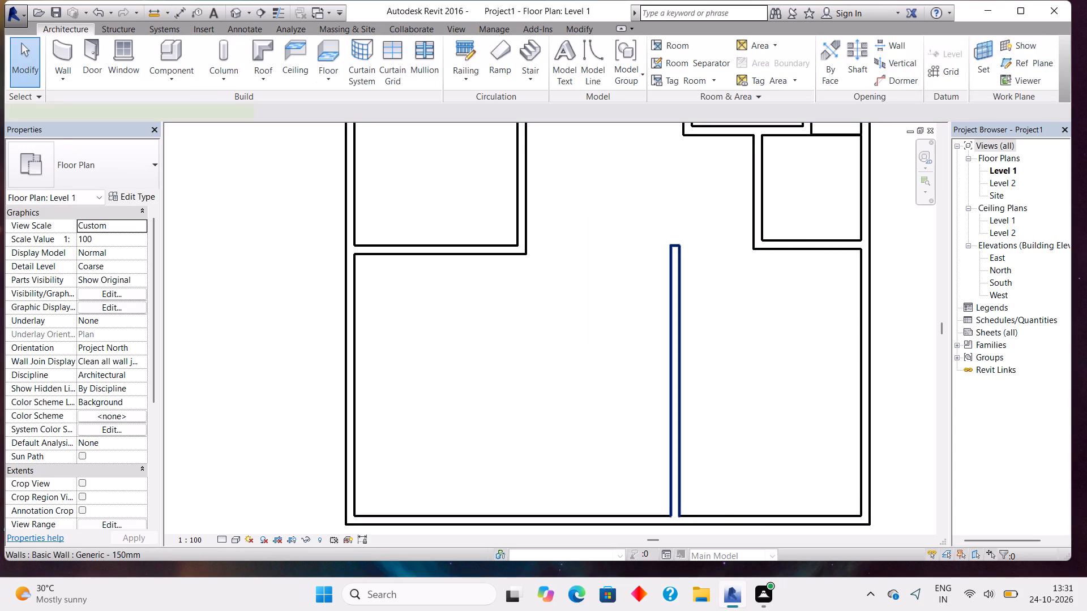
key("Right")
key("Right")
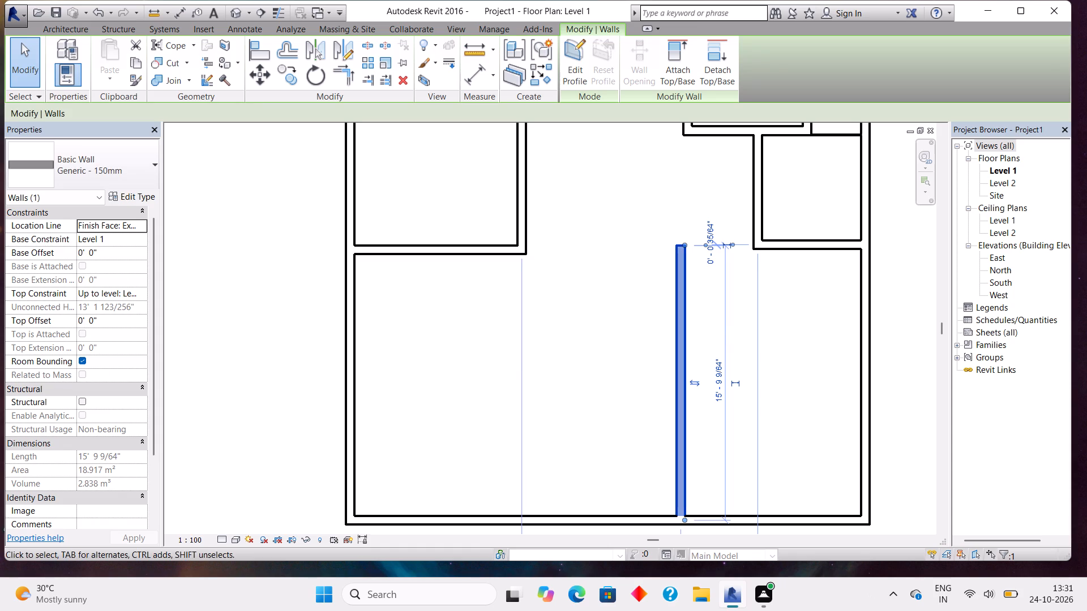
key("Right")
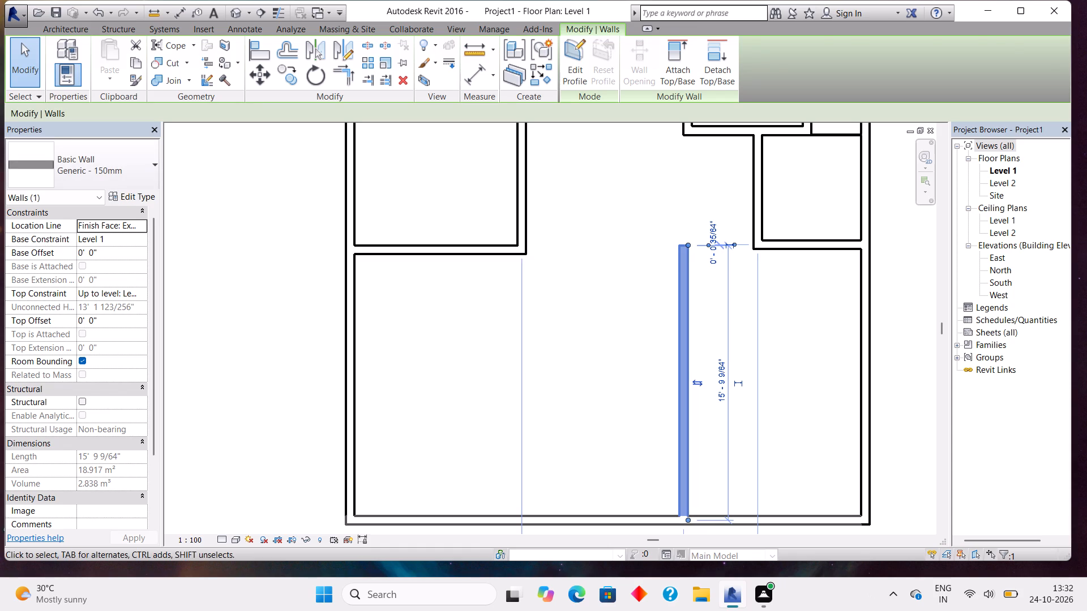
key("Escape")
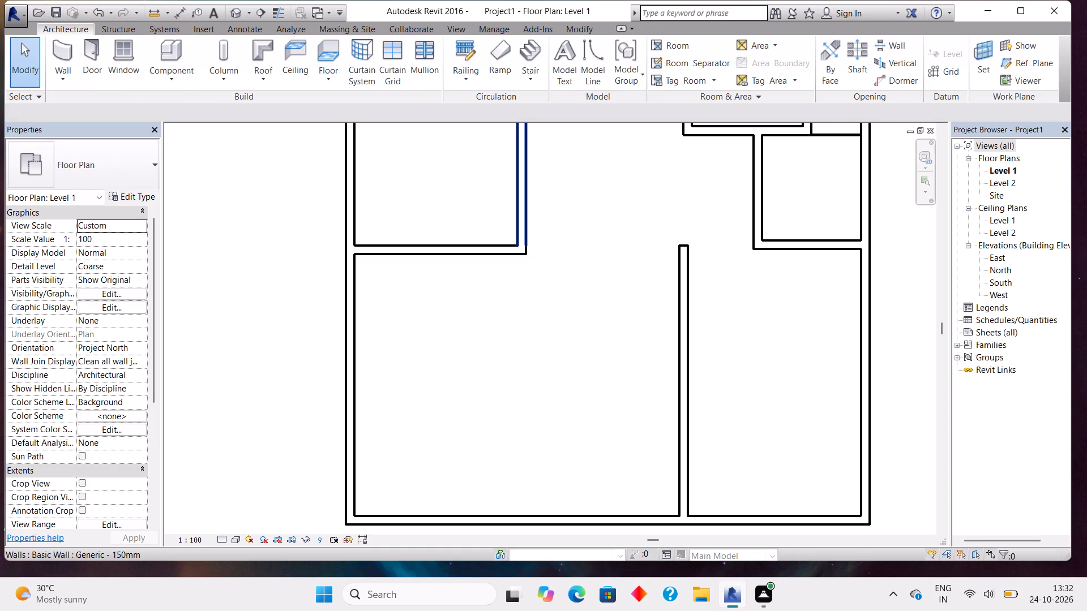
left_click(62, 54)
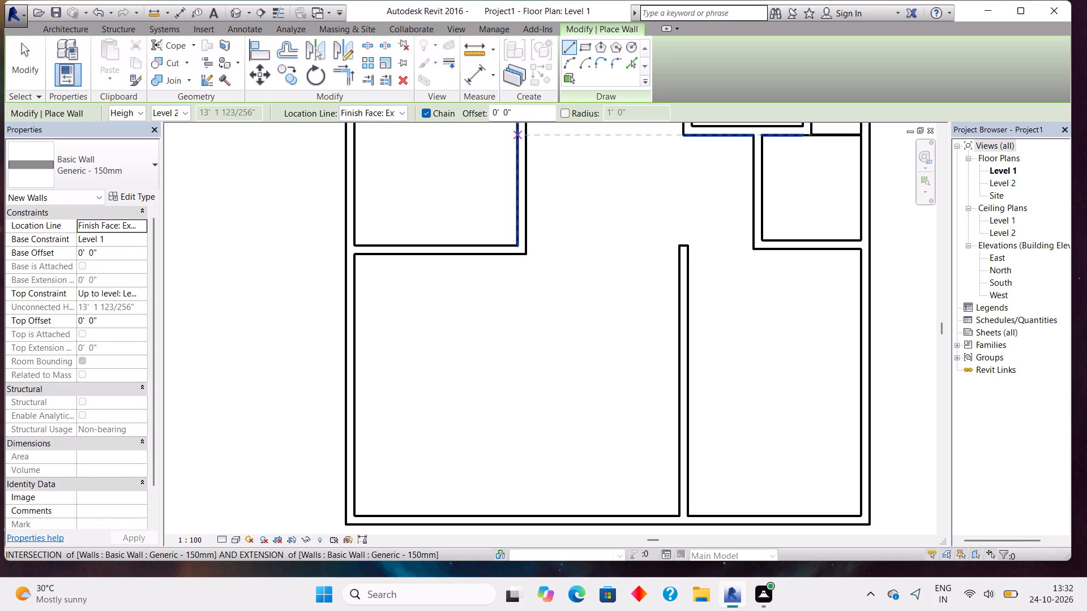
left_click(465, 79)
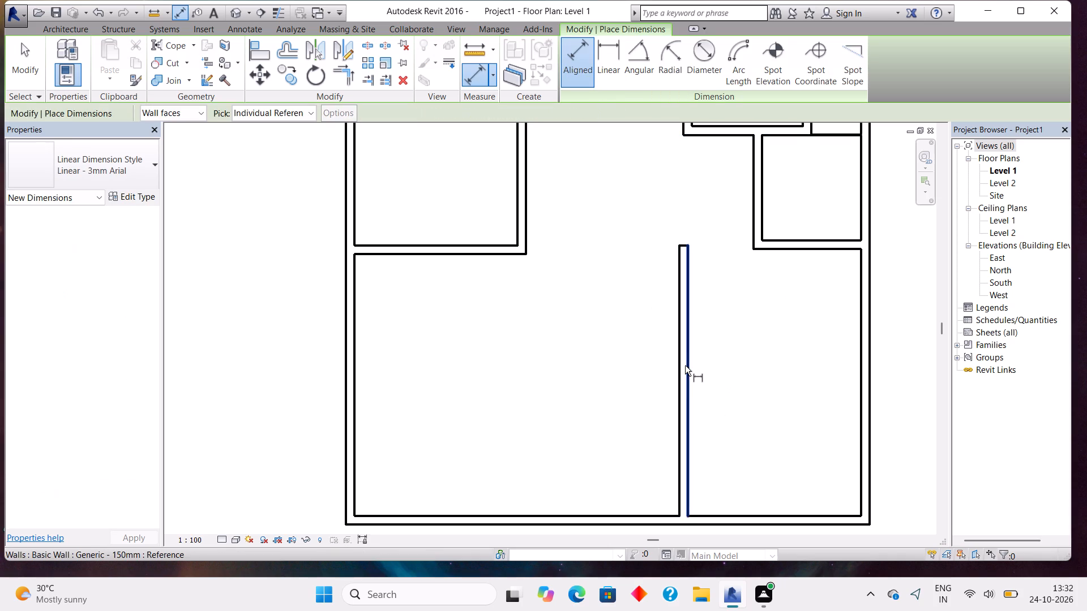
left_click(685, 365)
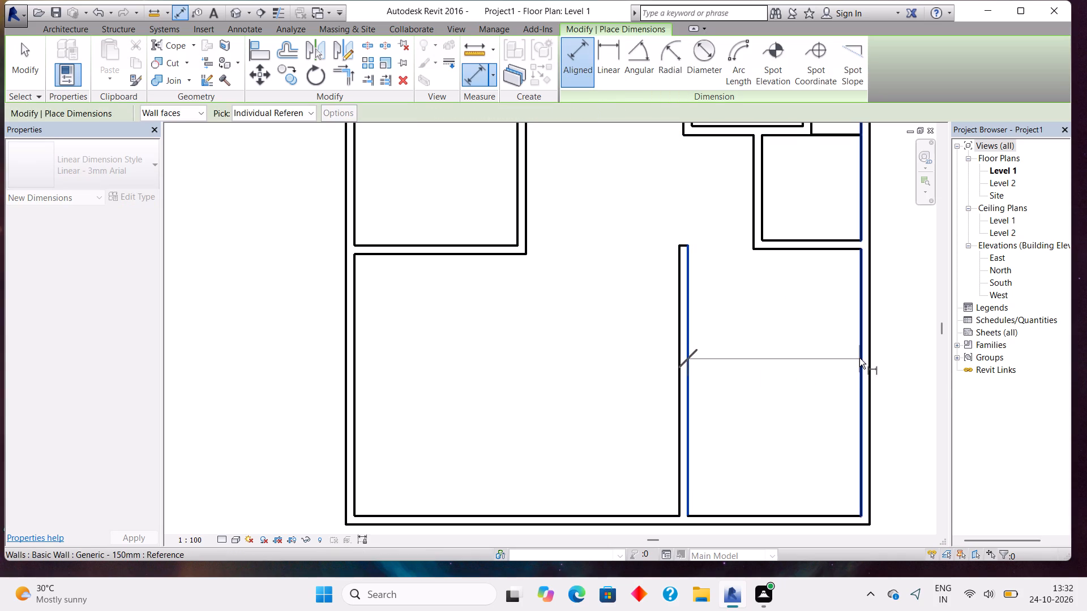
left_click(859, 358)
scroll(859, 358, "up", 2)
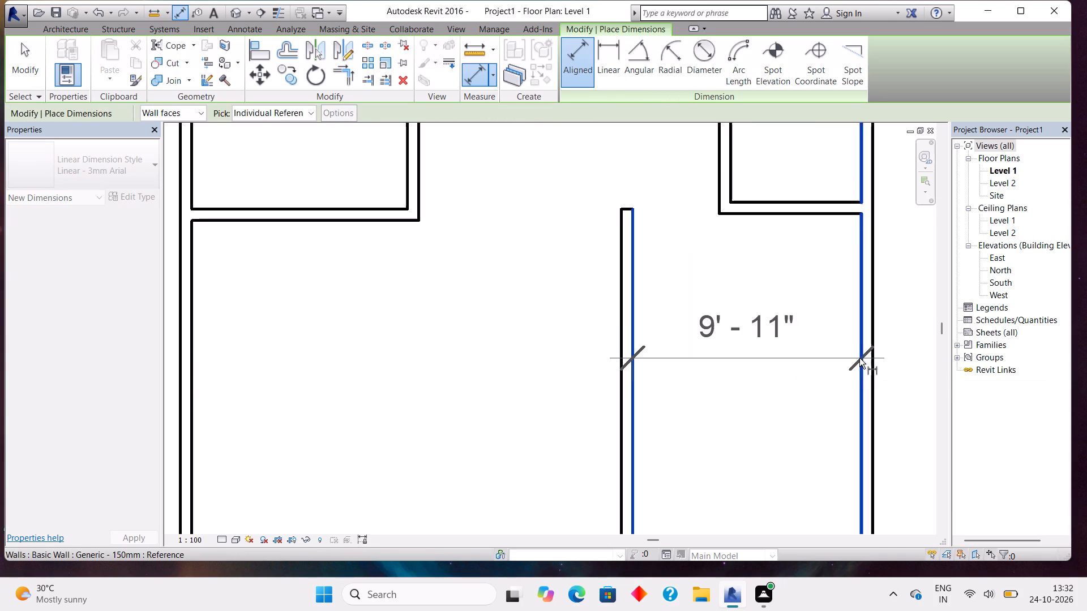
key("Escape")
key("Escape")
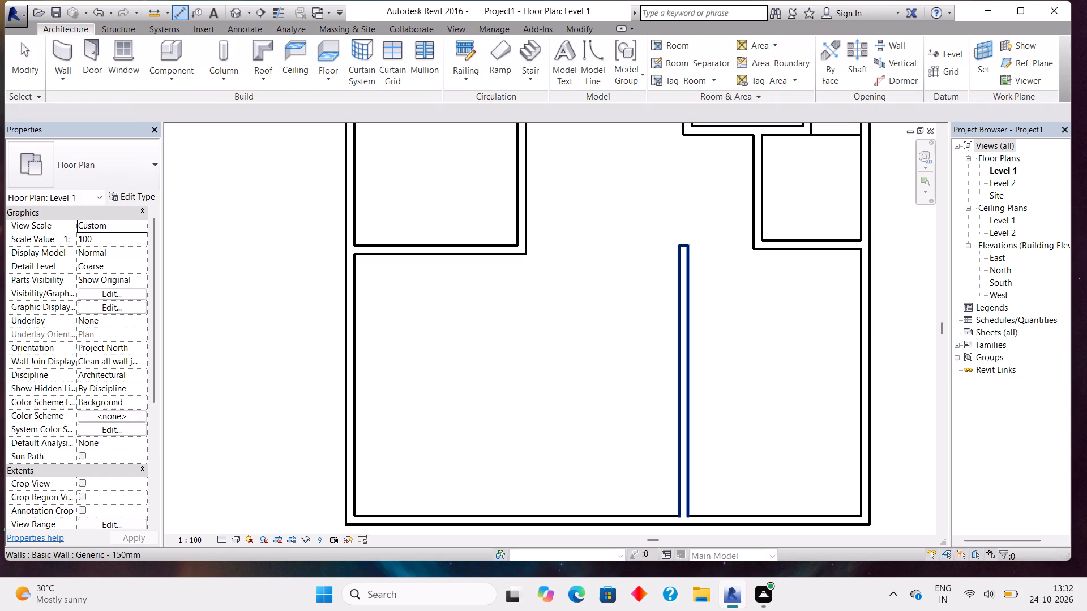
Nudge the partition wall right to a clear width of about 9'-7" from the right exterior wall, checking it with an aligned dimension.
left_click(677, 359)
key("Right")
key("Right")
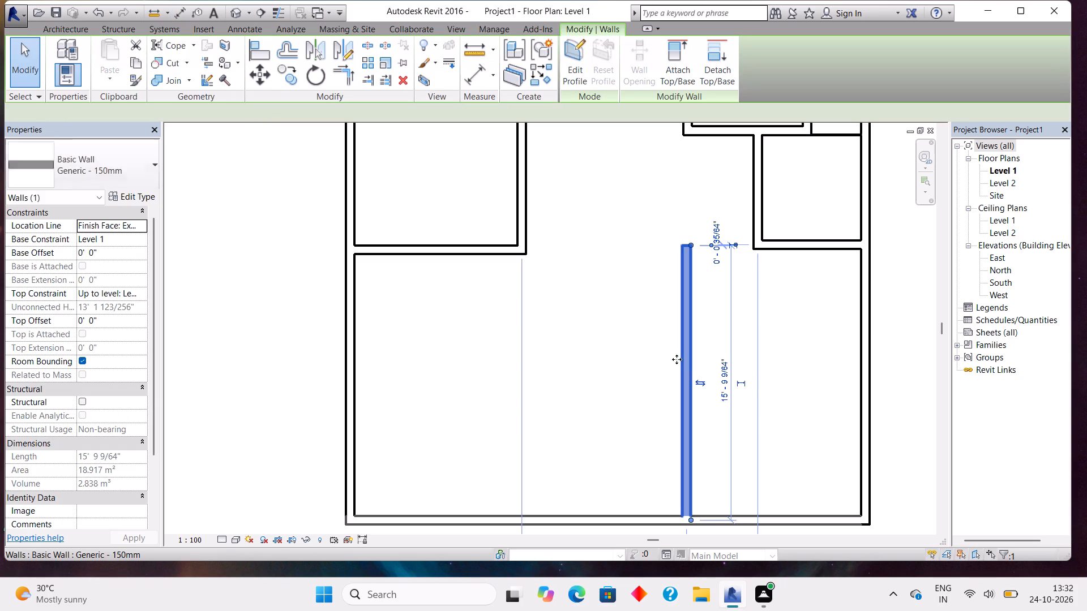
key("Escape")
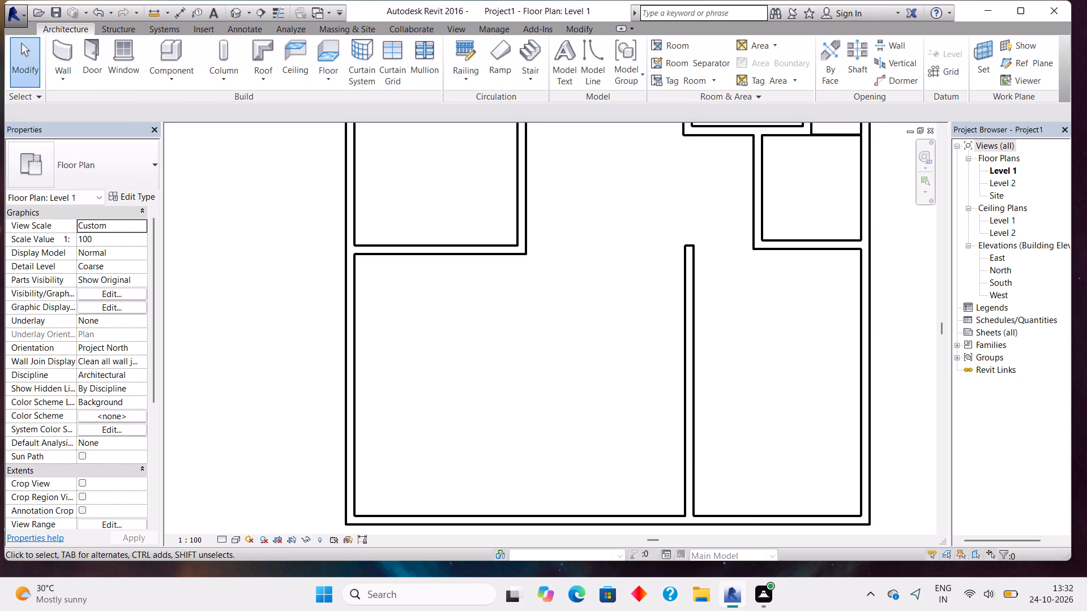
left_click(62, 55)
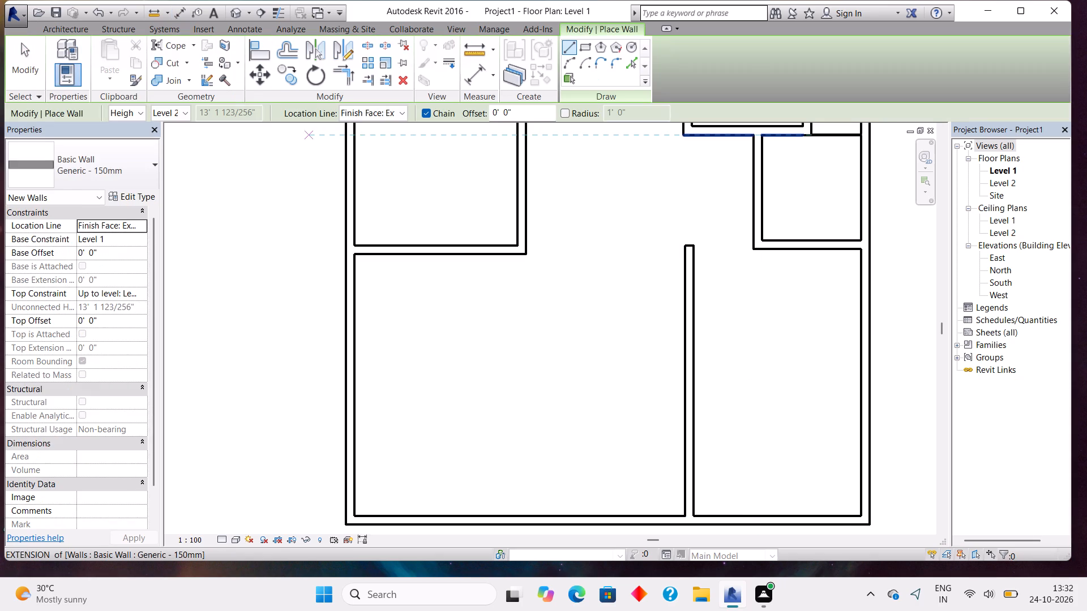
left_click(474, 79)
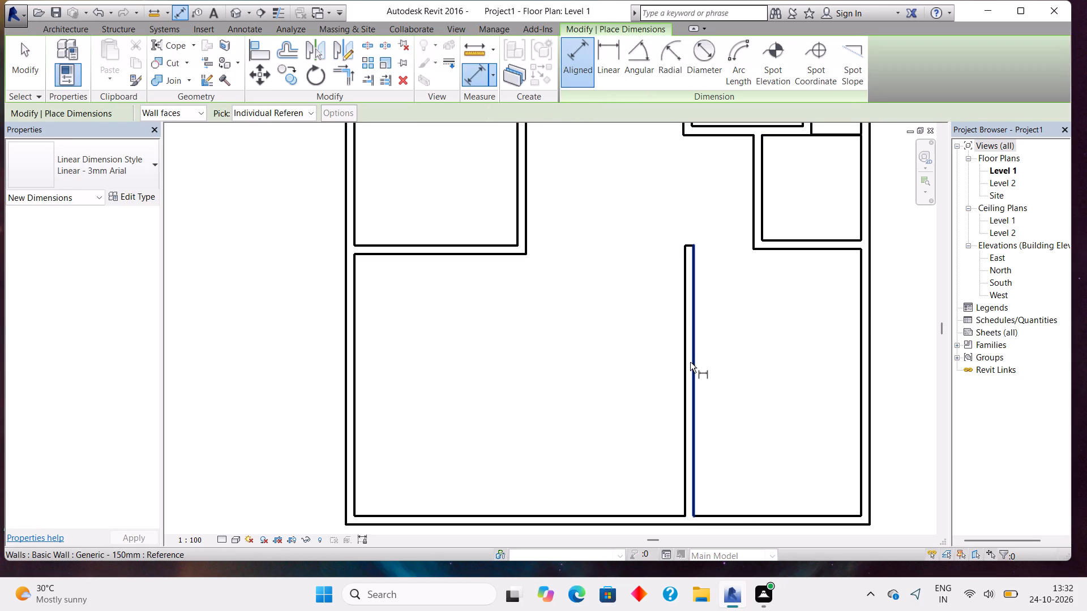
left_click(695, 367)
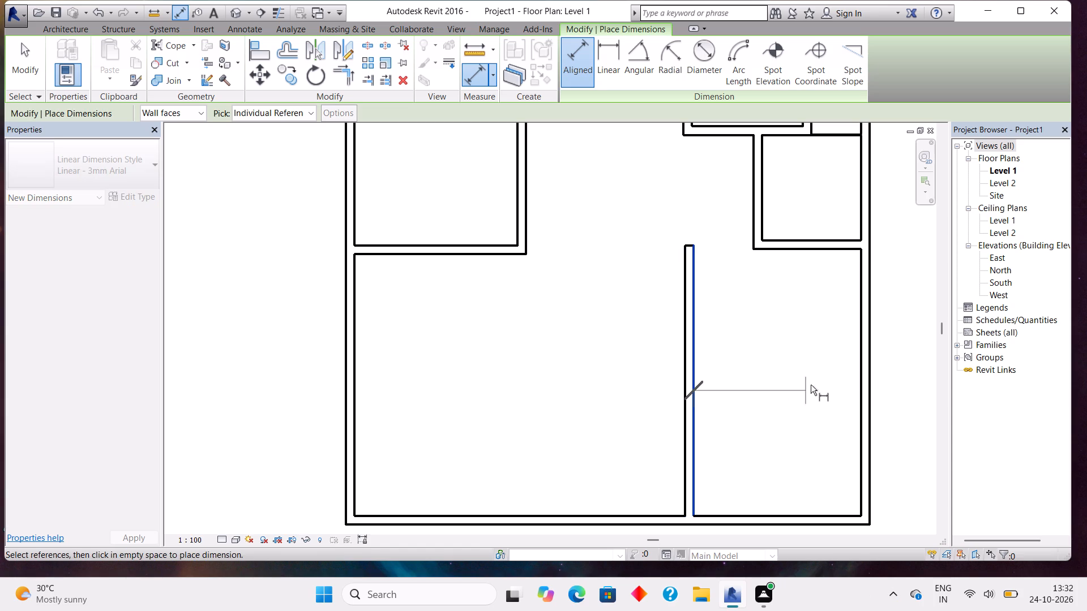
left_click(860, 379)
scroll(841, 359, "down", 2)
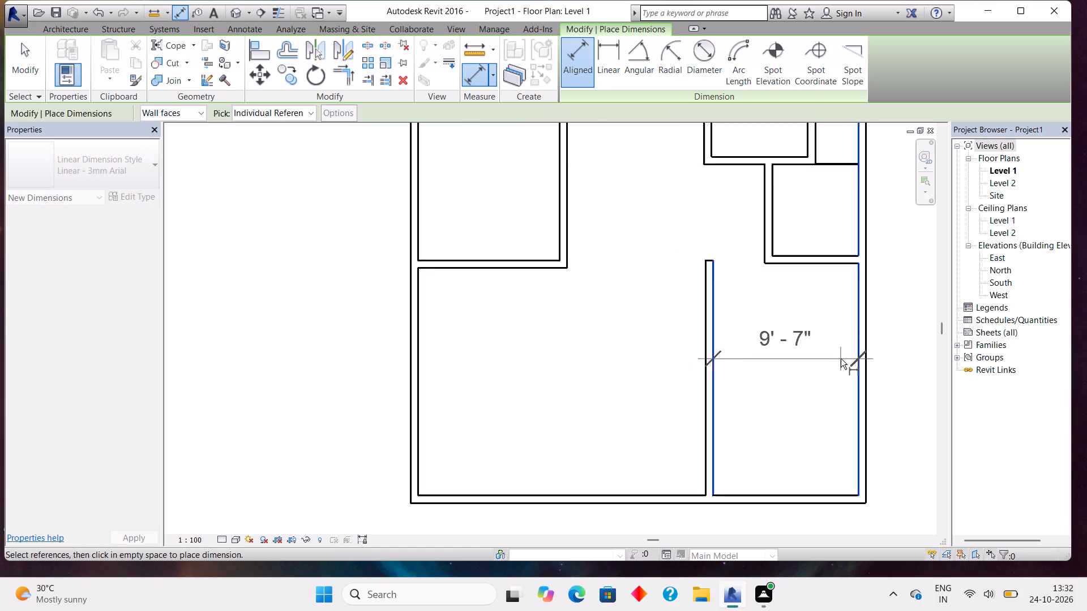
scroll(841, 359, "up", 8)
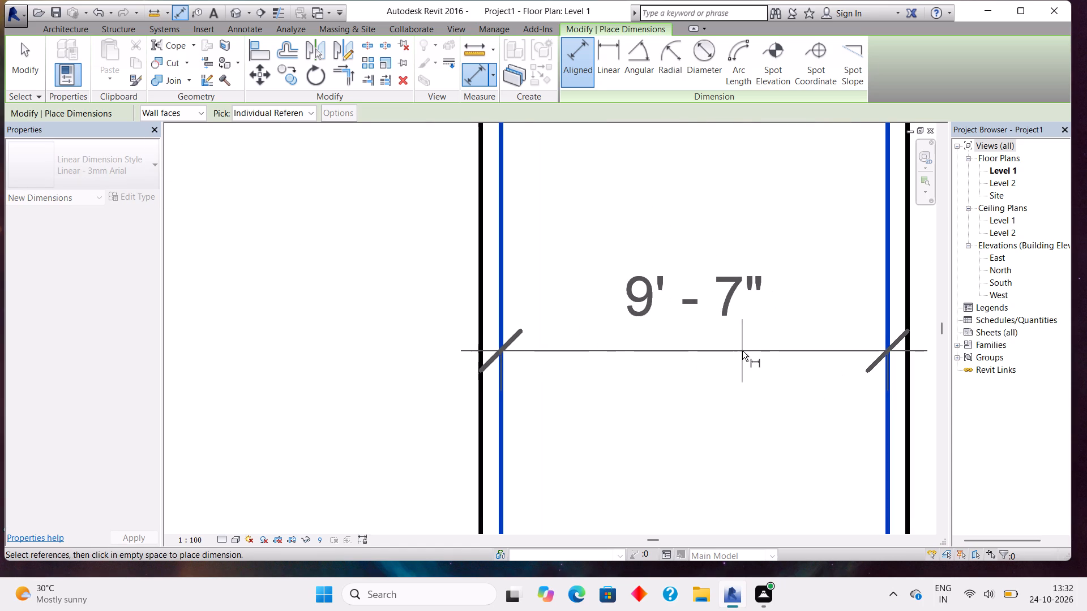
key("Escape")
scroll(708, 342, "up", 4)
key("Escape")
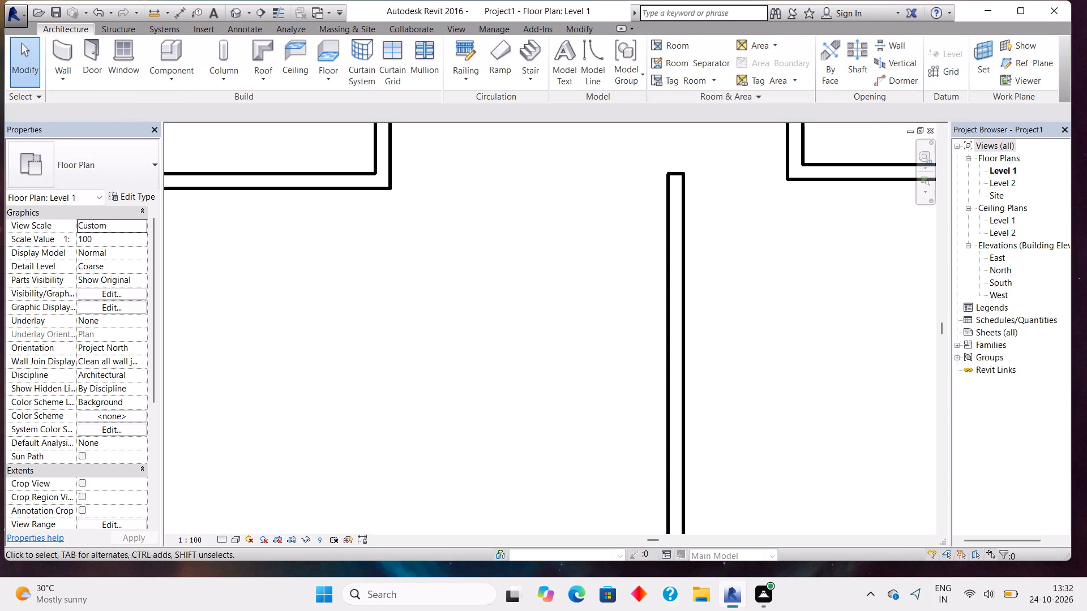
Nudge the partition wall left to a clear width of about 9'-8" from the right exterior wall, checking it with an aligned dimension.
left_click(687, 349)
scroll(687, 349, "up", 2)
key("Right")
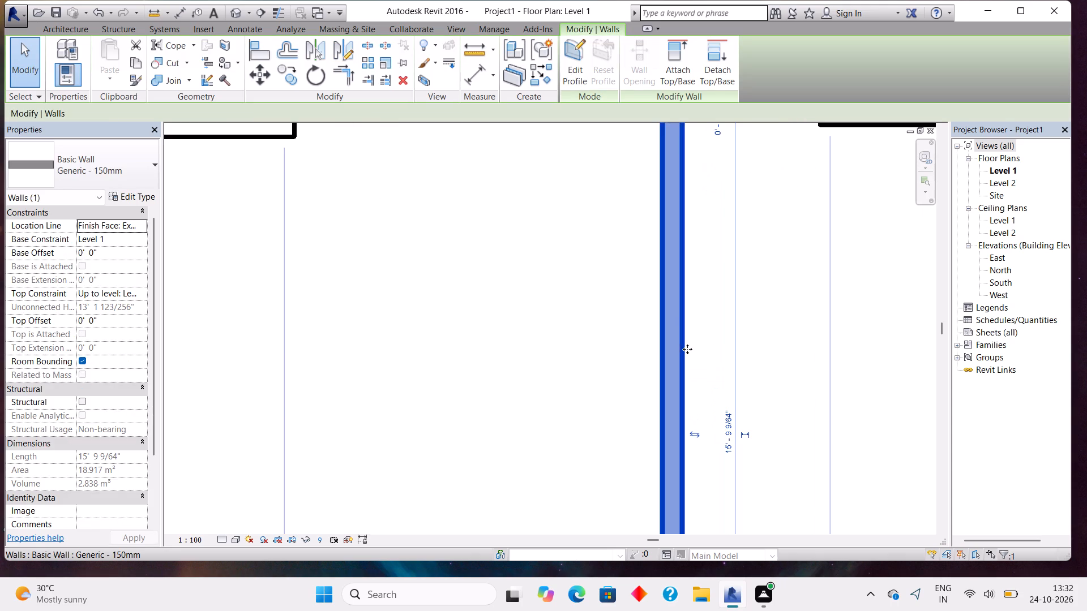
scroll(687, 349, "down", 2)
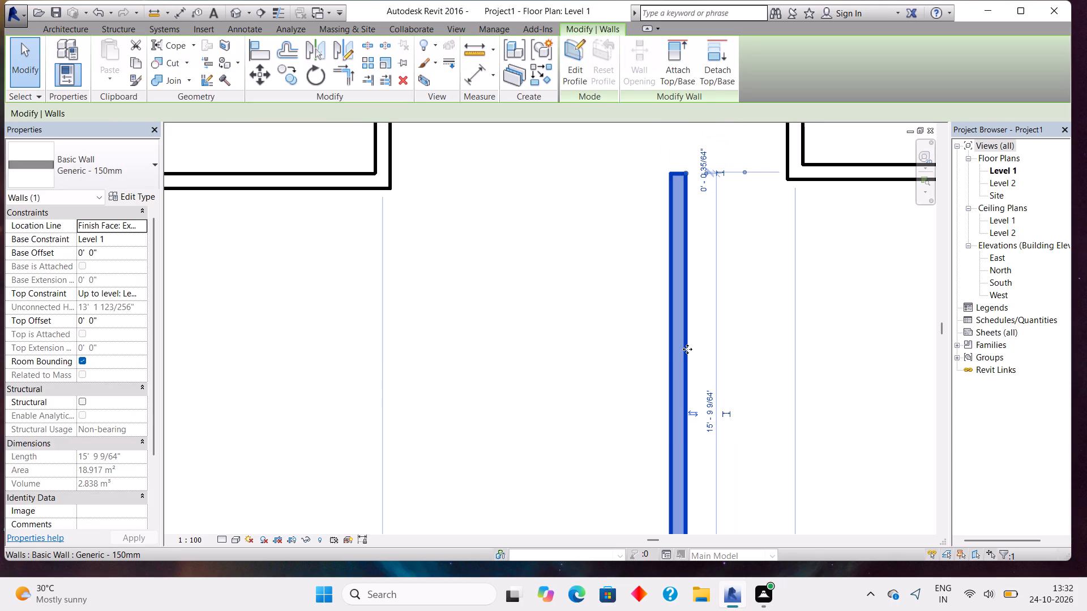
key("Left")
key("Left")
scroll(687, 349, "down", 3)
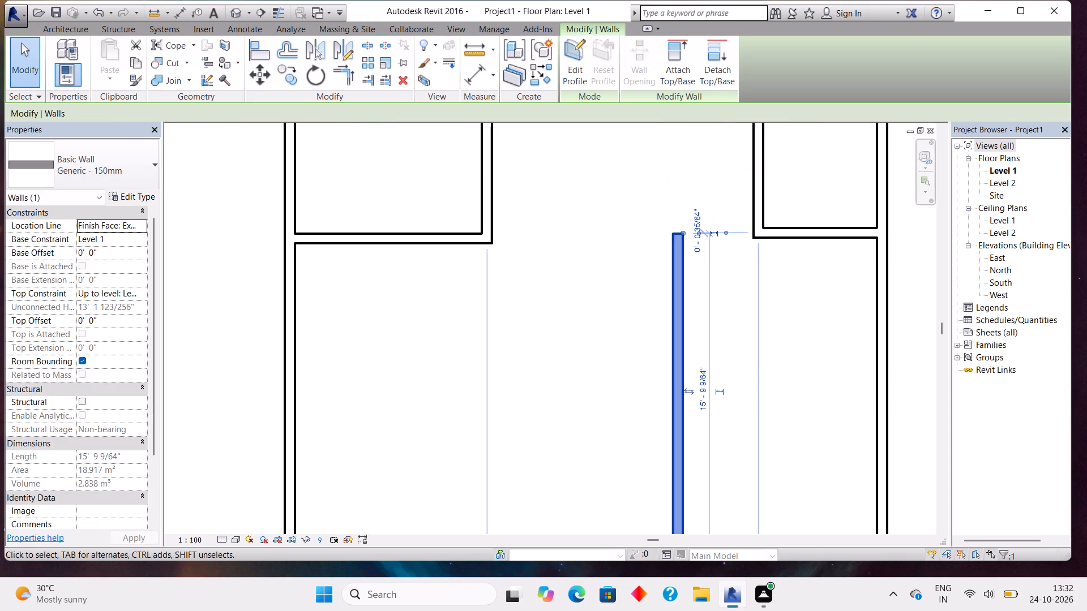
left_click(480, 72)
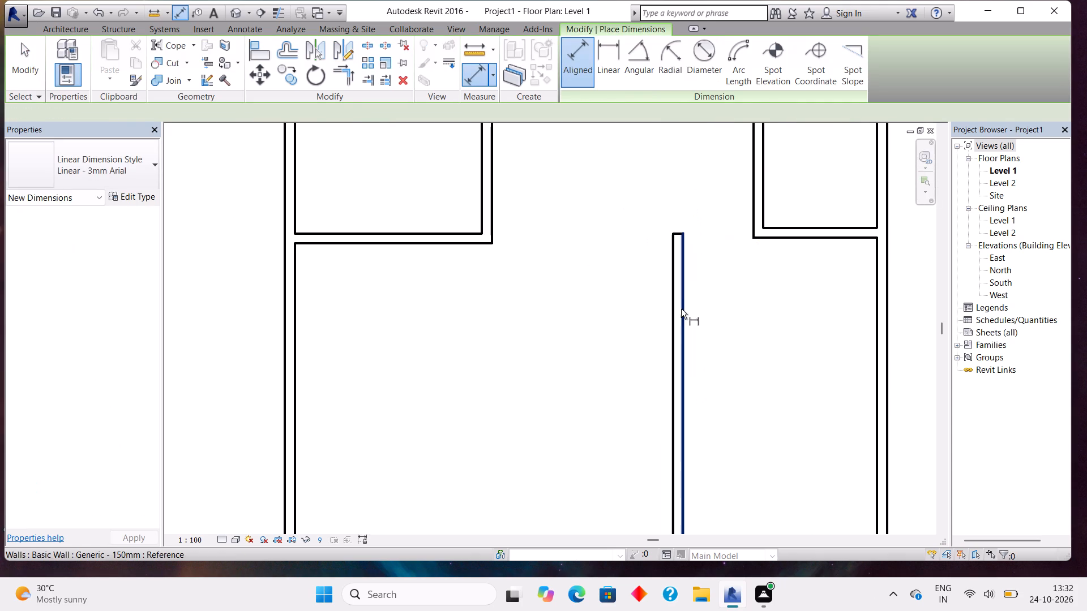
left_click(681, 320)
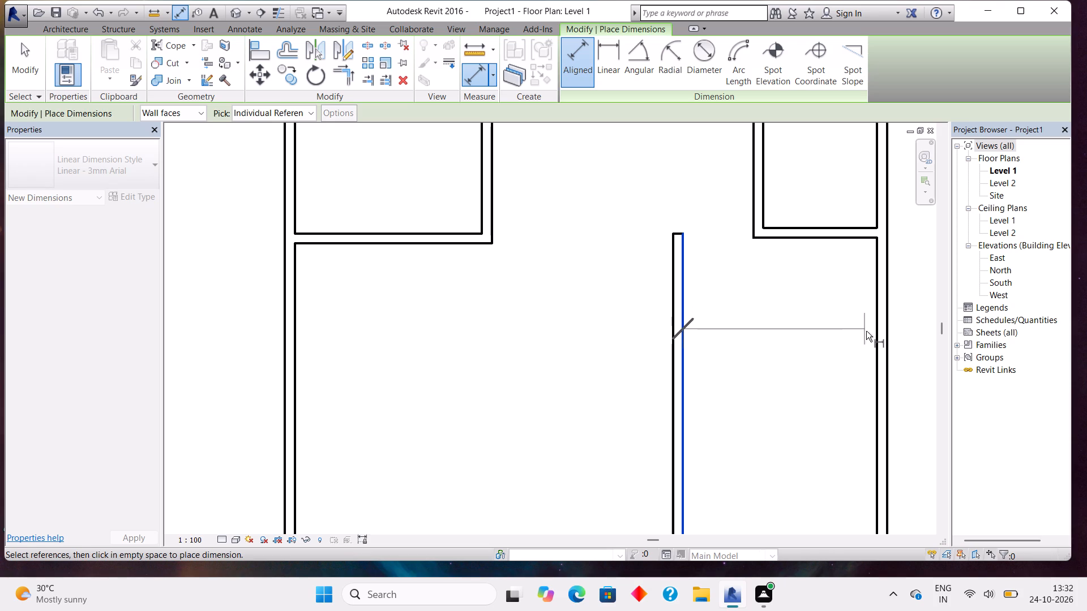
left_click(879, 346)
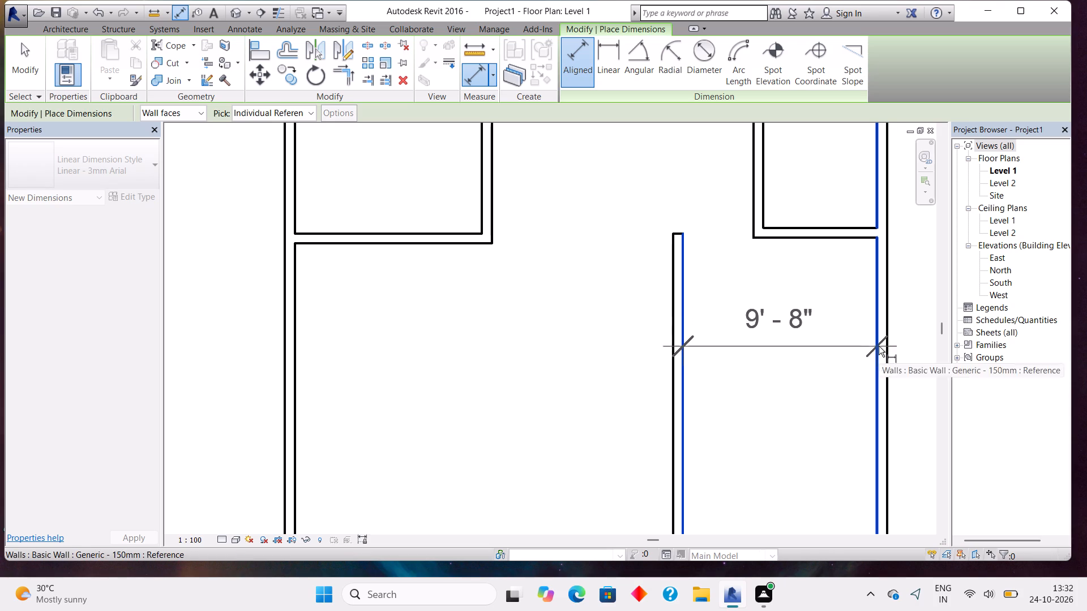
scroll(848, 345, "down", 2)
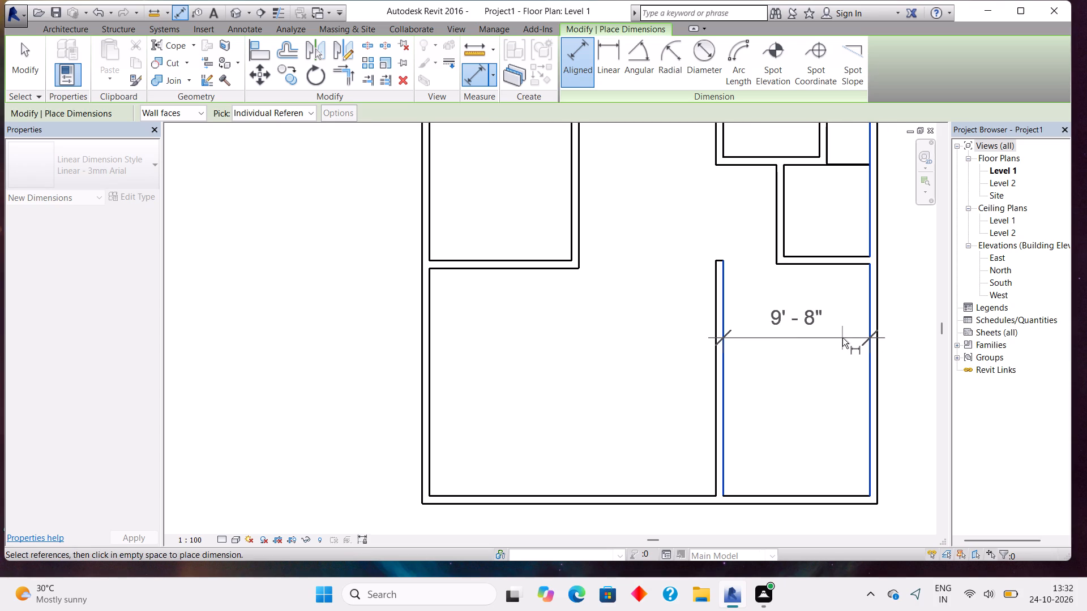
key("Escape")
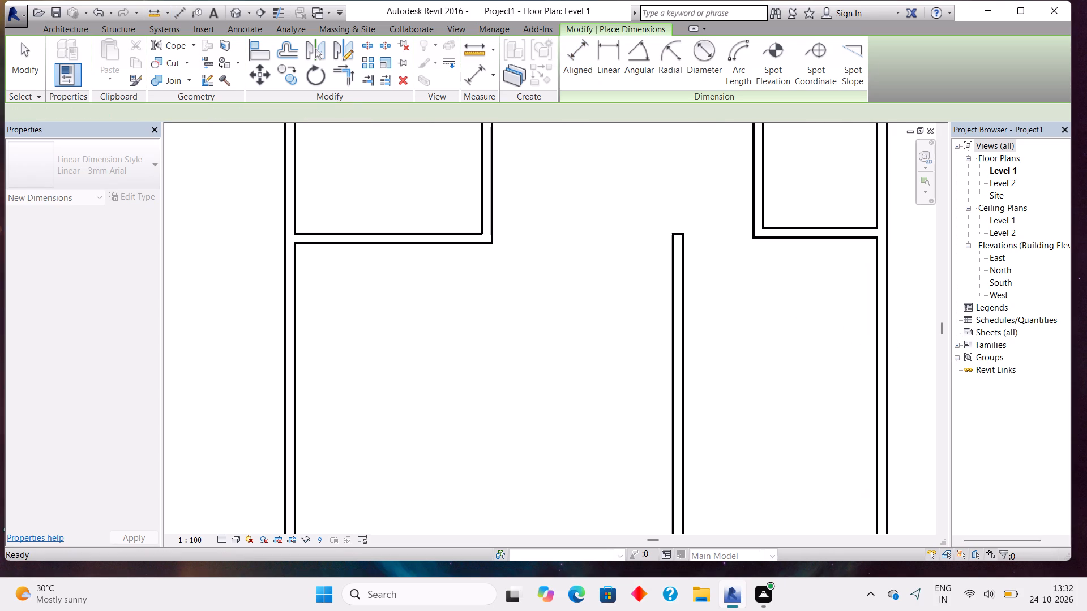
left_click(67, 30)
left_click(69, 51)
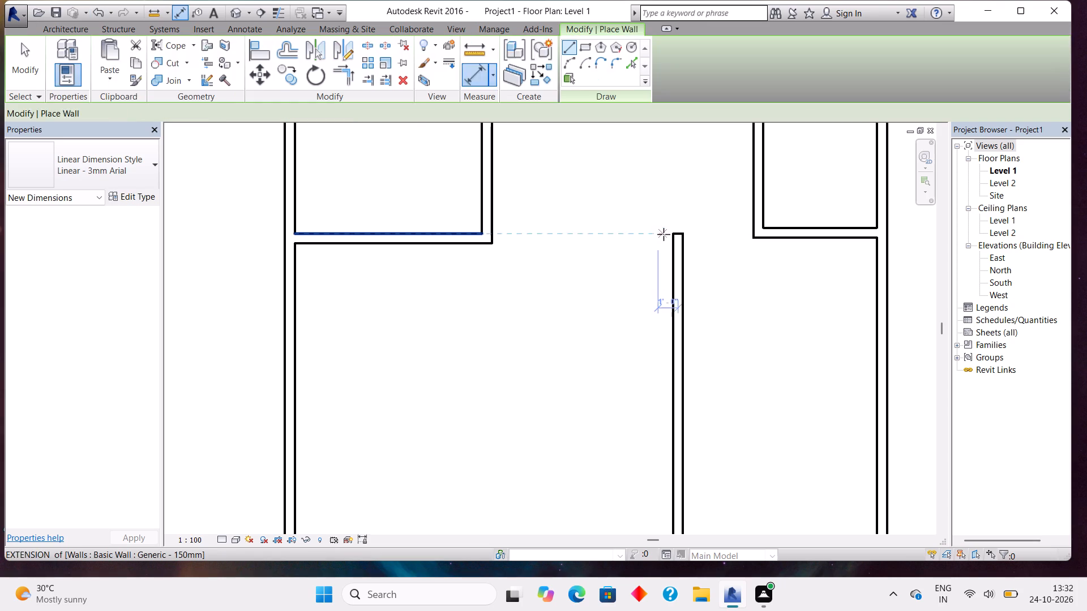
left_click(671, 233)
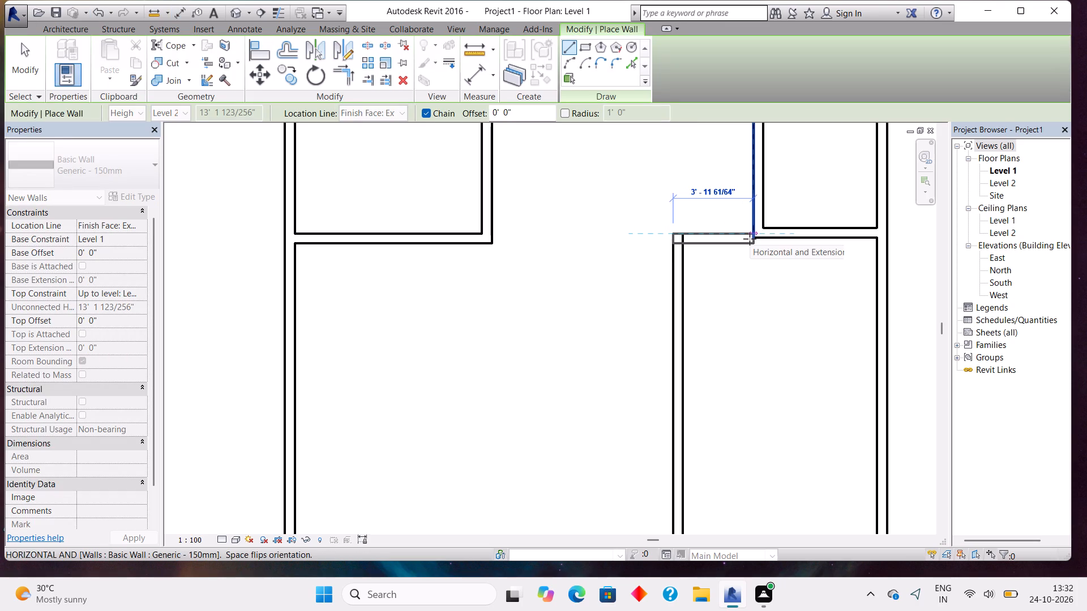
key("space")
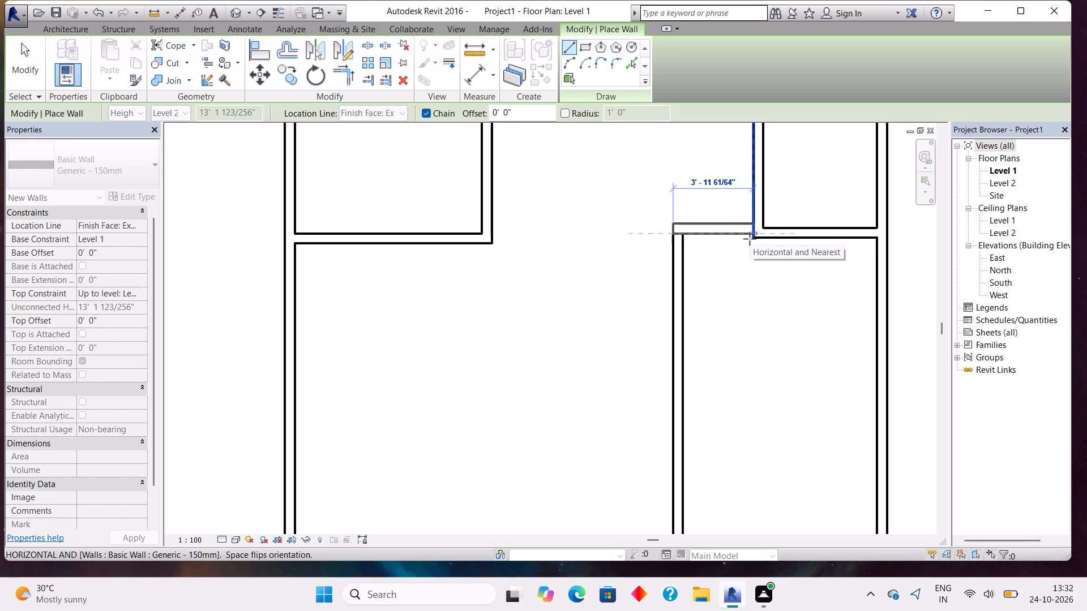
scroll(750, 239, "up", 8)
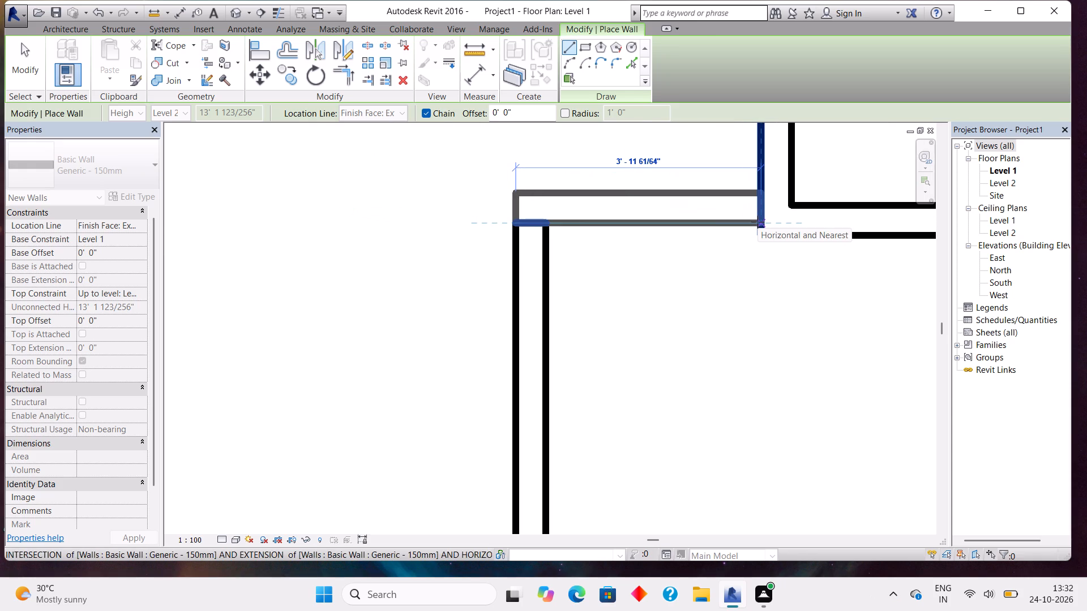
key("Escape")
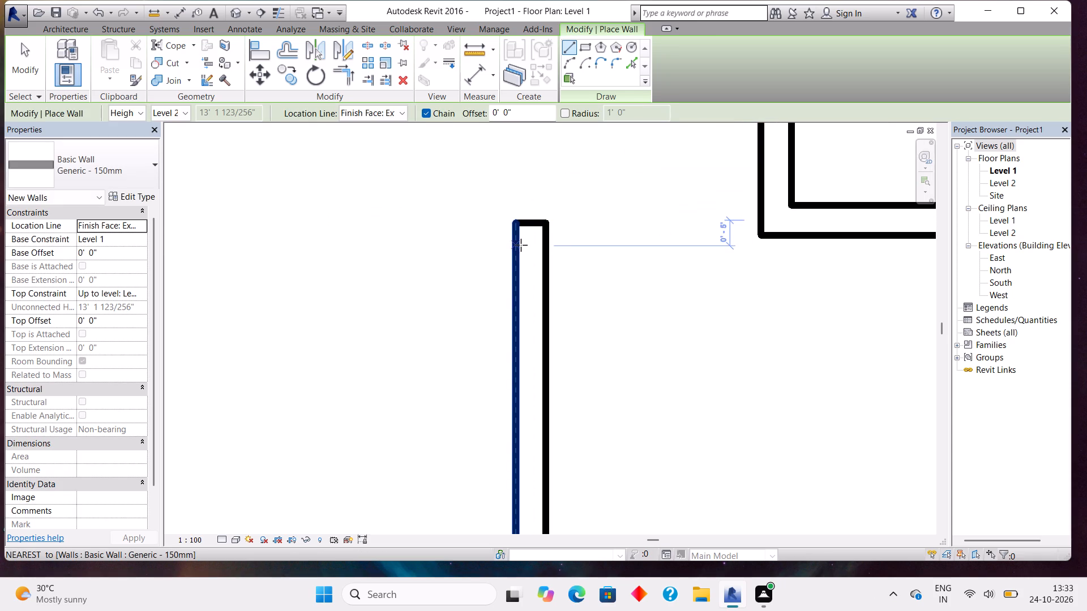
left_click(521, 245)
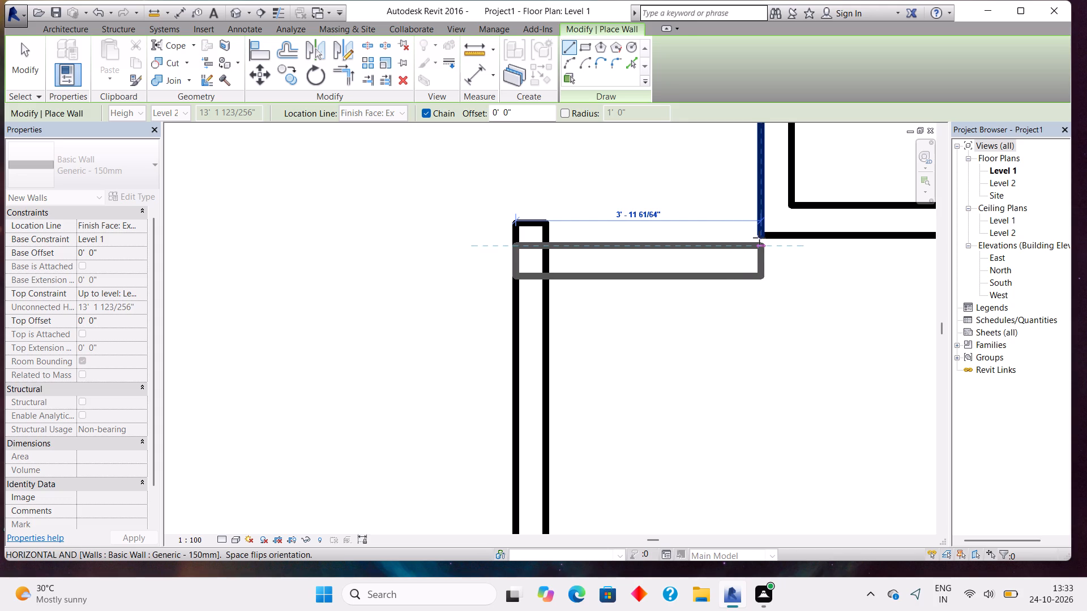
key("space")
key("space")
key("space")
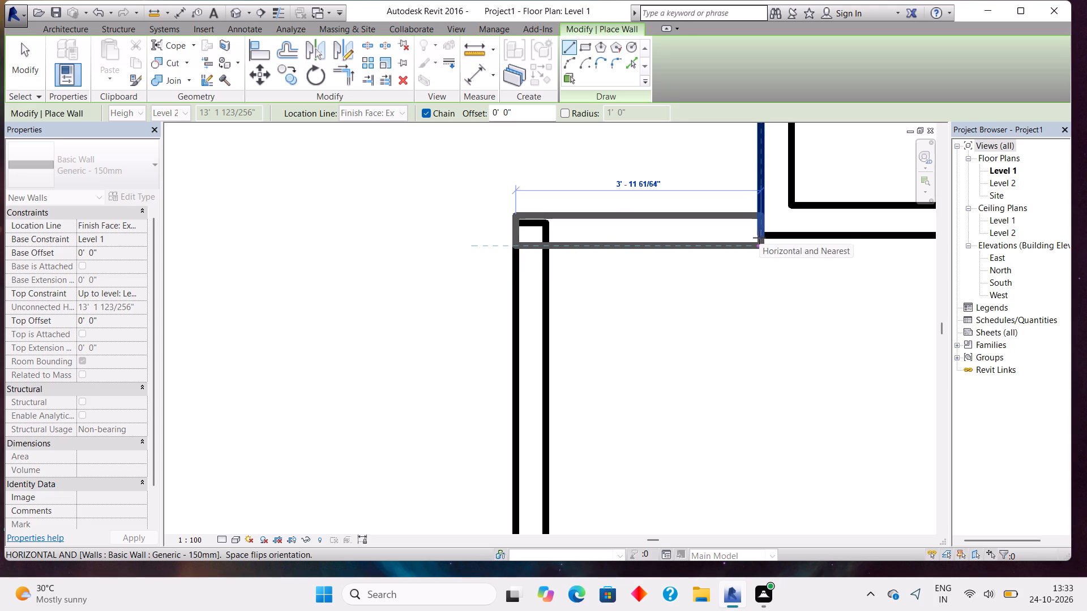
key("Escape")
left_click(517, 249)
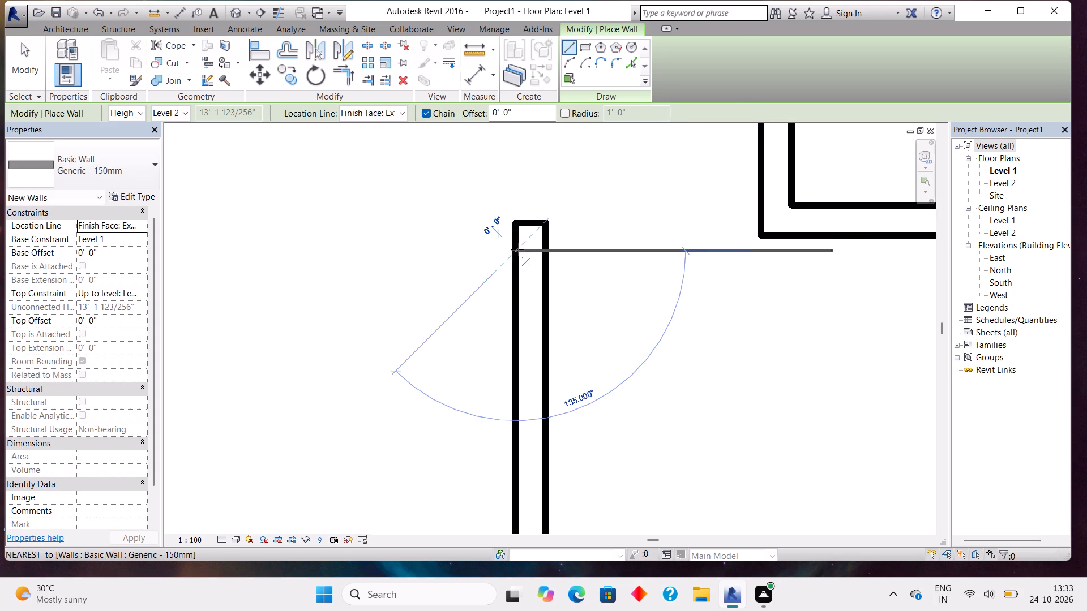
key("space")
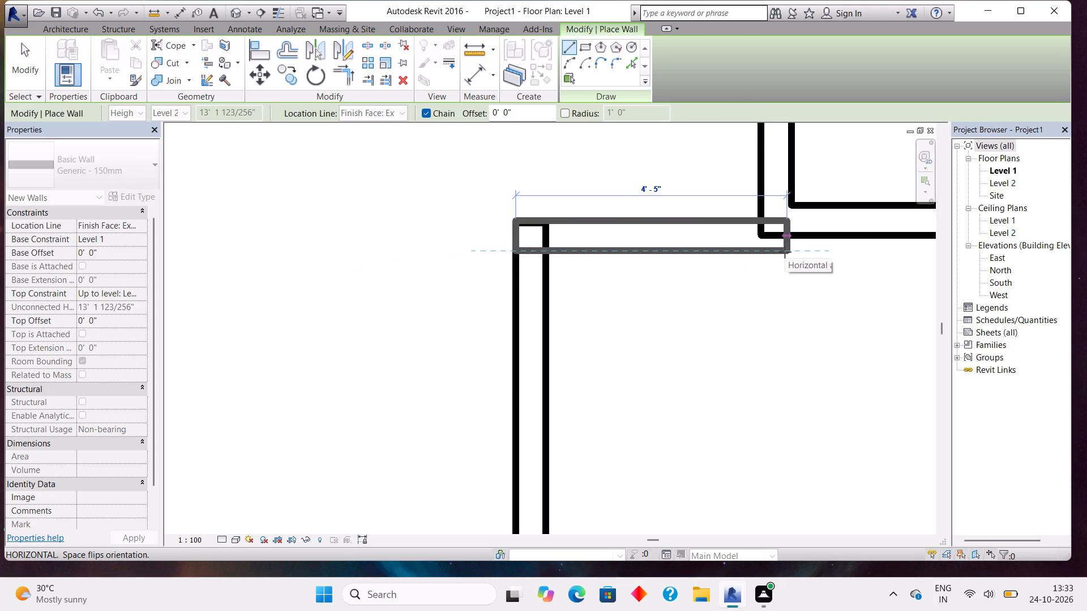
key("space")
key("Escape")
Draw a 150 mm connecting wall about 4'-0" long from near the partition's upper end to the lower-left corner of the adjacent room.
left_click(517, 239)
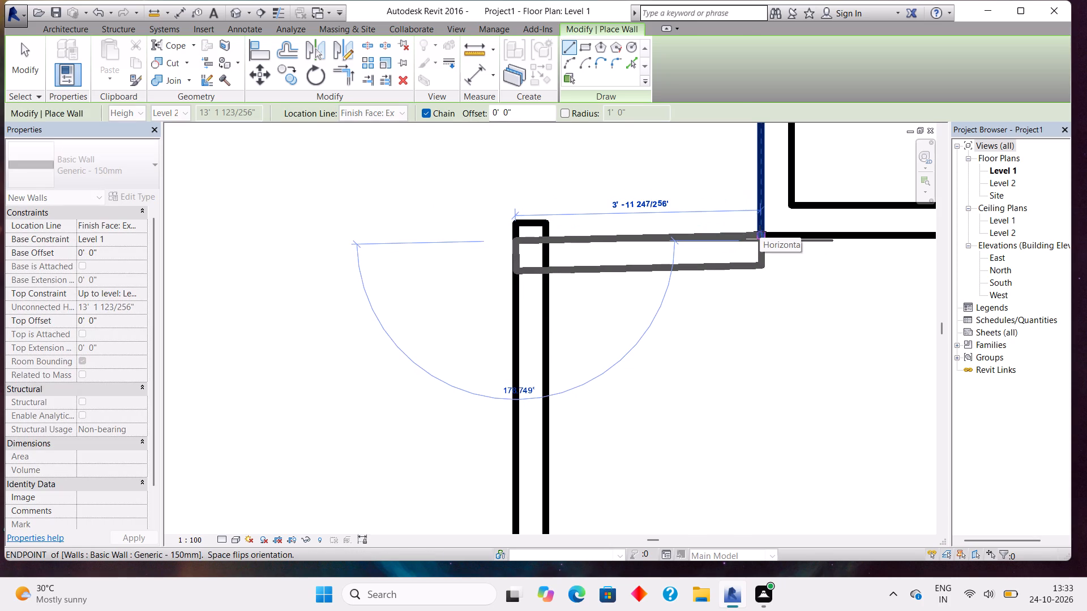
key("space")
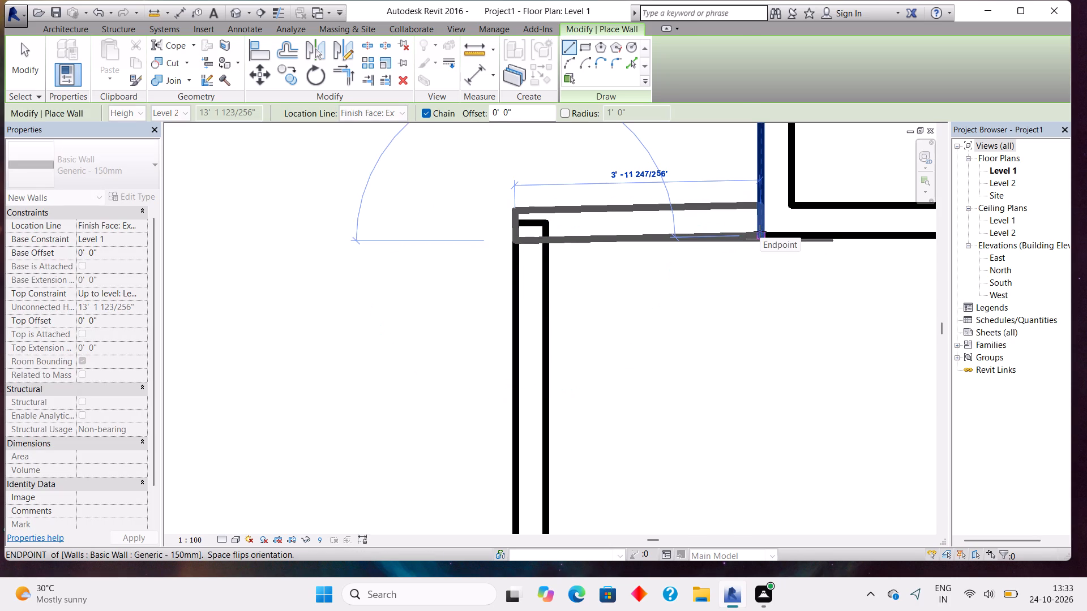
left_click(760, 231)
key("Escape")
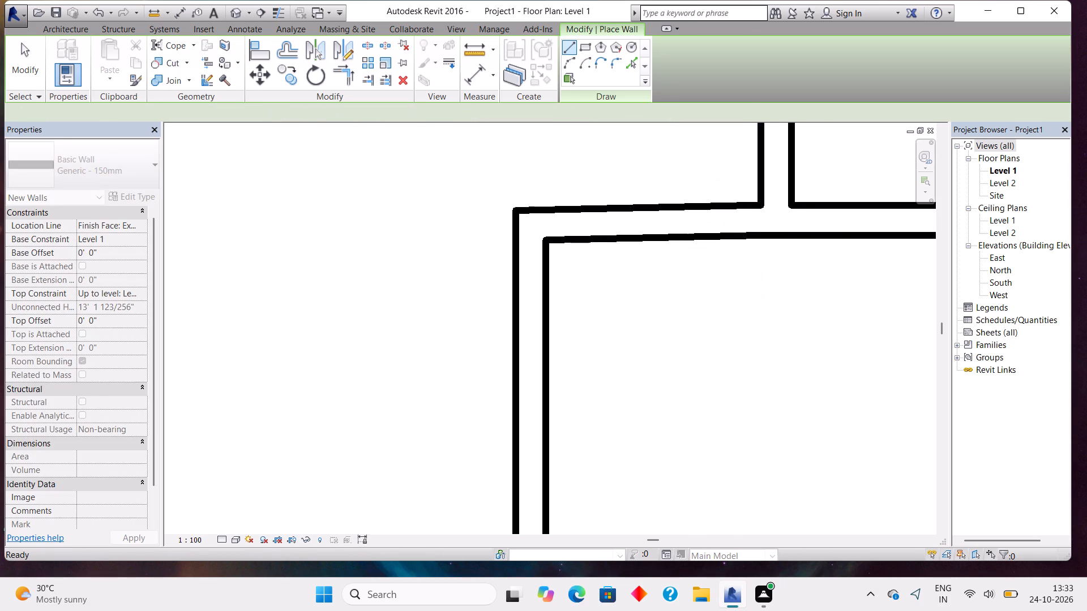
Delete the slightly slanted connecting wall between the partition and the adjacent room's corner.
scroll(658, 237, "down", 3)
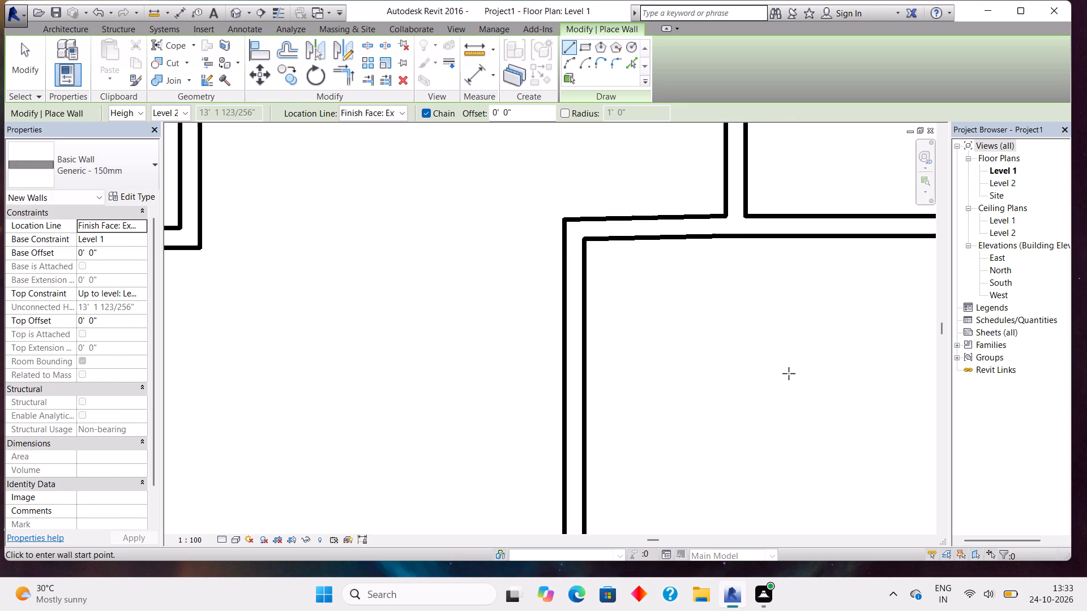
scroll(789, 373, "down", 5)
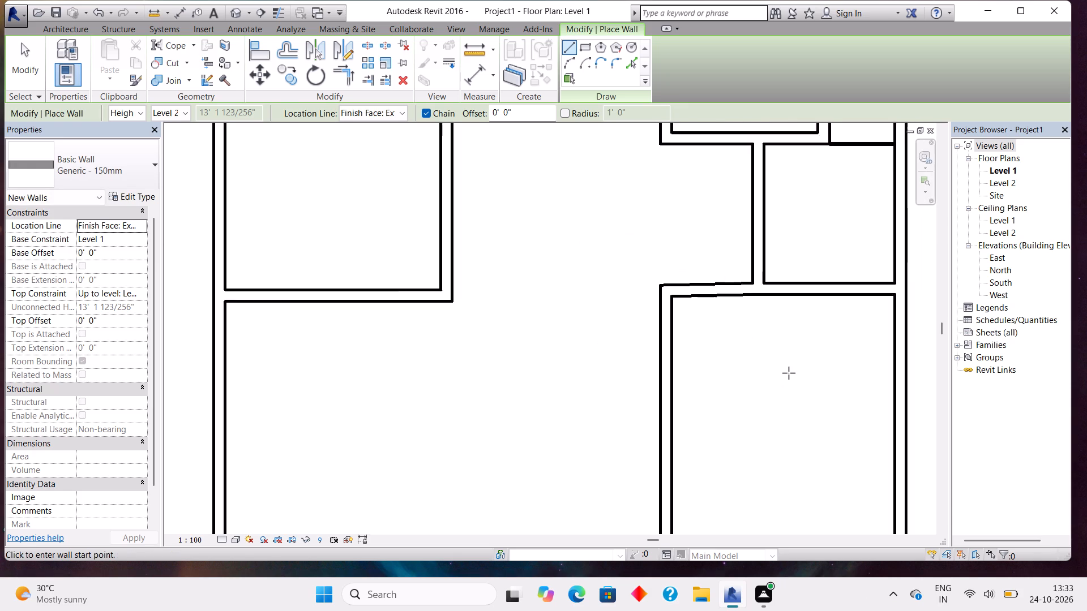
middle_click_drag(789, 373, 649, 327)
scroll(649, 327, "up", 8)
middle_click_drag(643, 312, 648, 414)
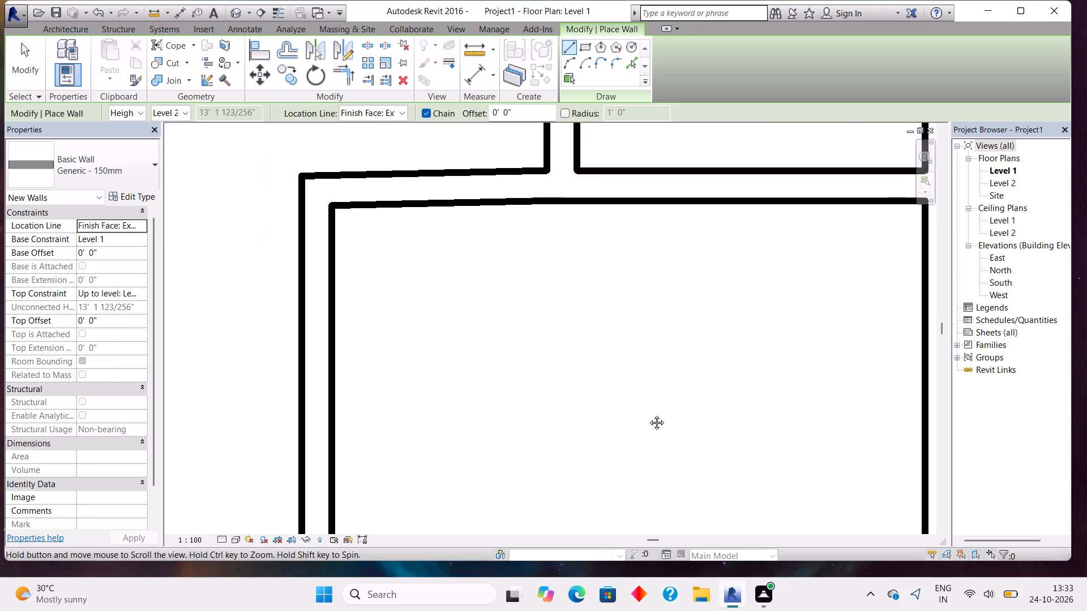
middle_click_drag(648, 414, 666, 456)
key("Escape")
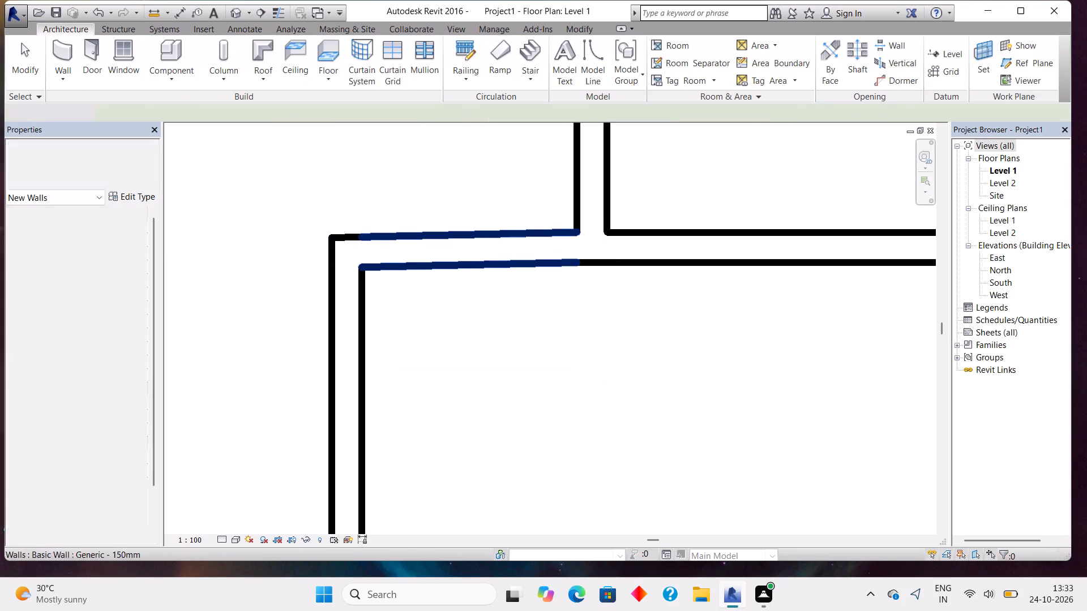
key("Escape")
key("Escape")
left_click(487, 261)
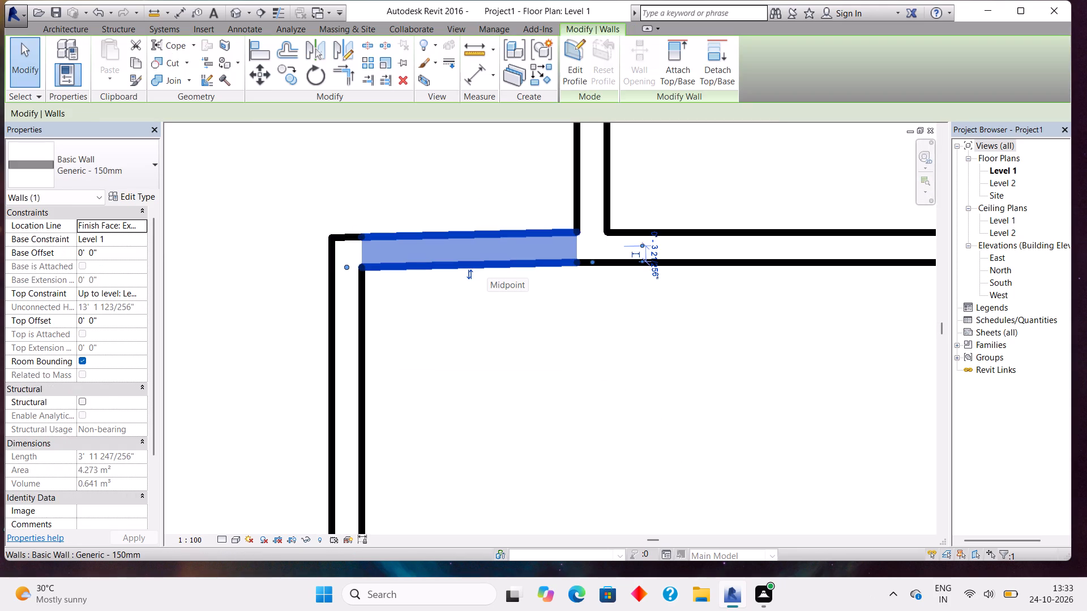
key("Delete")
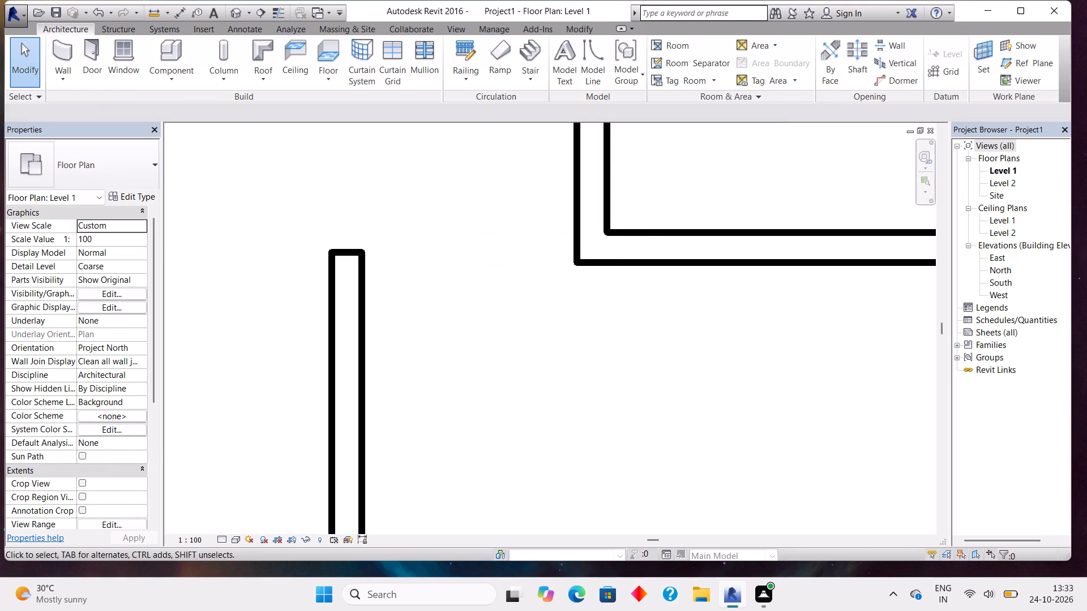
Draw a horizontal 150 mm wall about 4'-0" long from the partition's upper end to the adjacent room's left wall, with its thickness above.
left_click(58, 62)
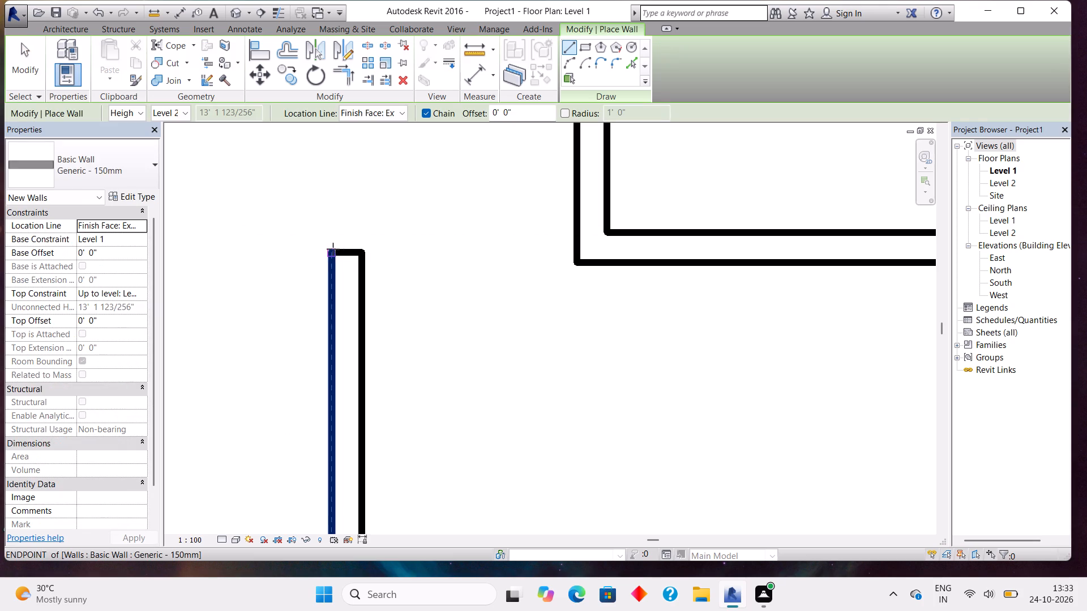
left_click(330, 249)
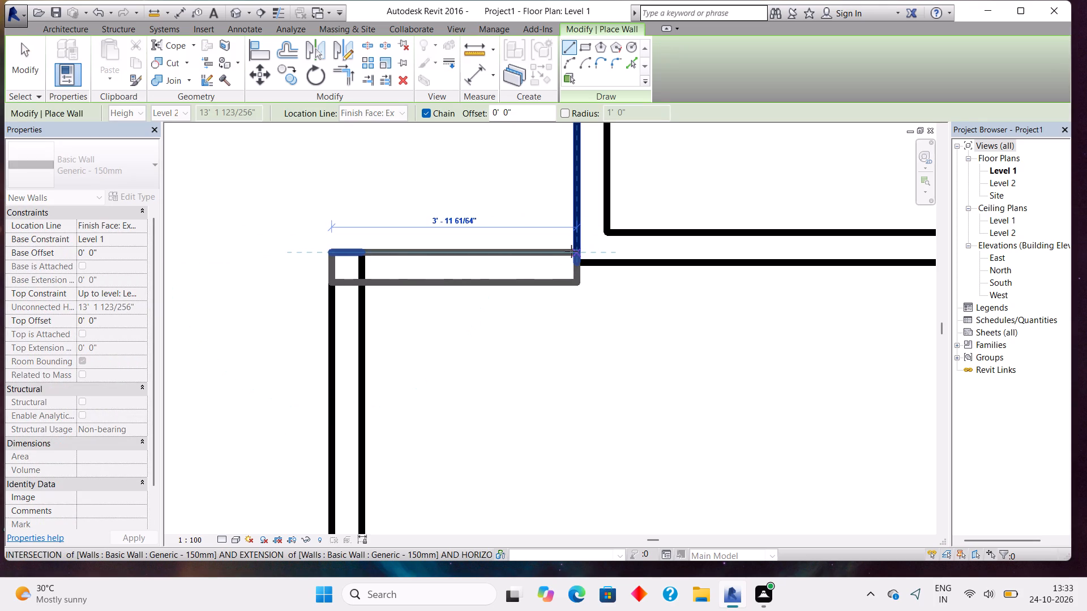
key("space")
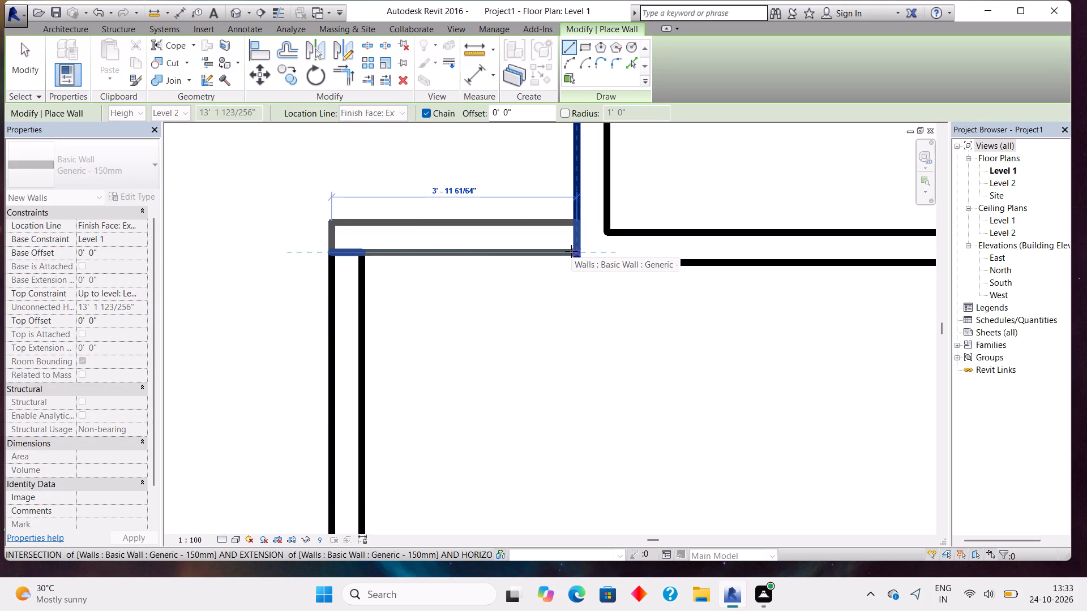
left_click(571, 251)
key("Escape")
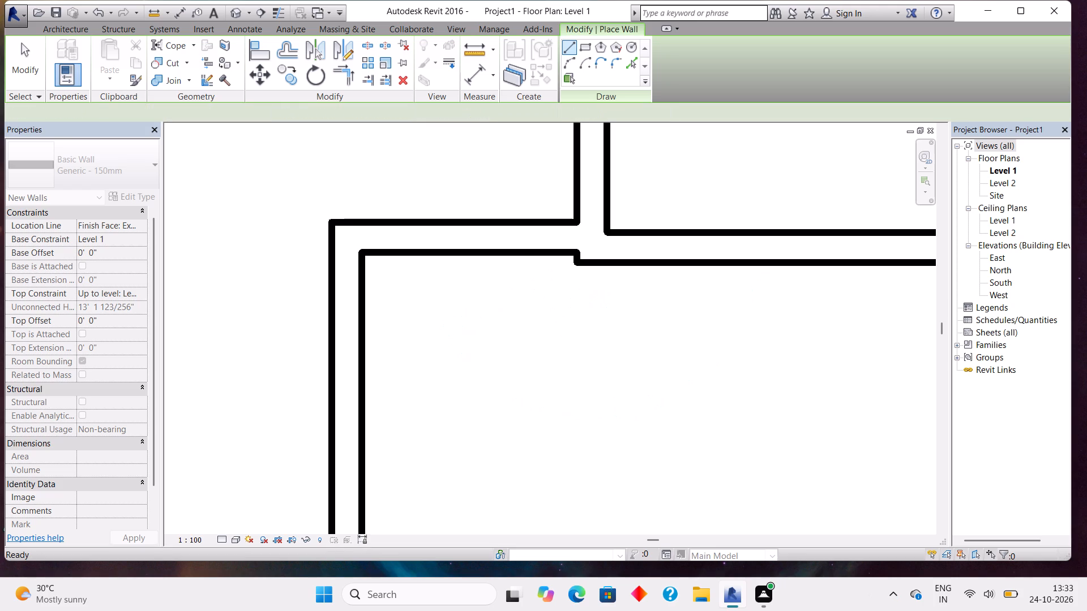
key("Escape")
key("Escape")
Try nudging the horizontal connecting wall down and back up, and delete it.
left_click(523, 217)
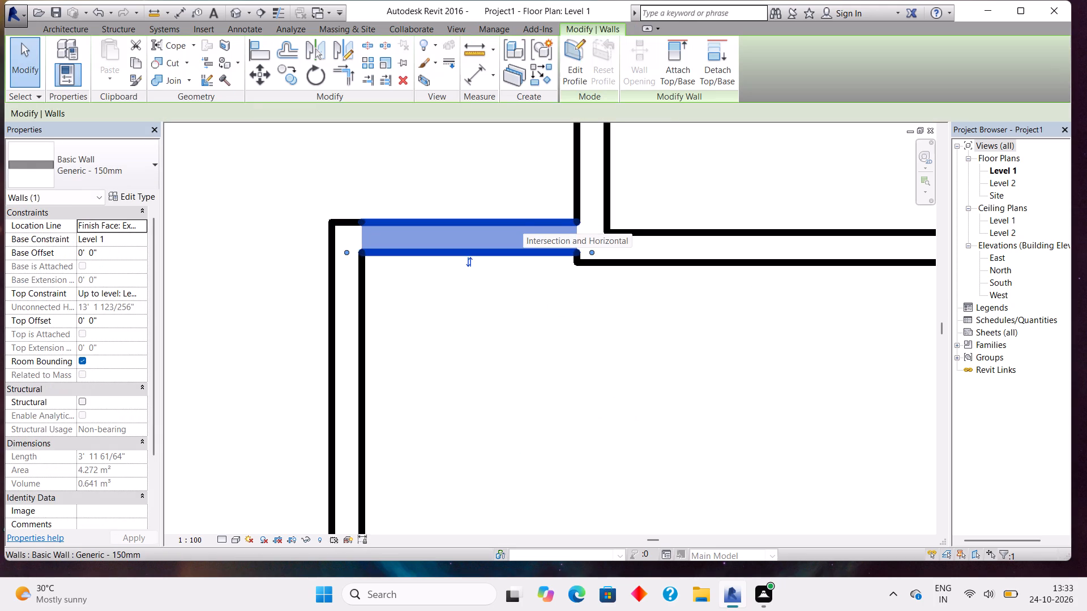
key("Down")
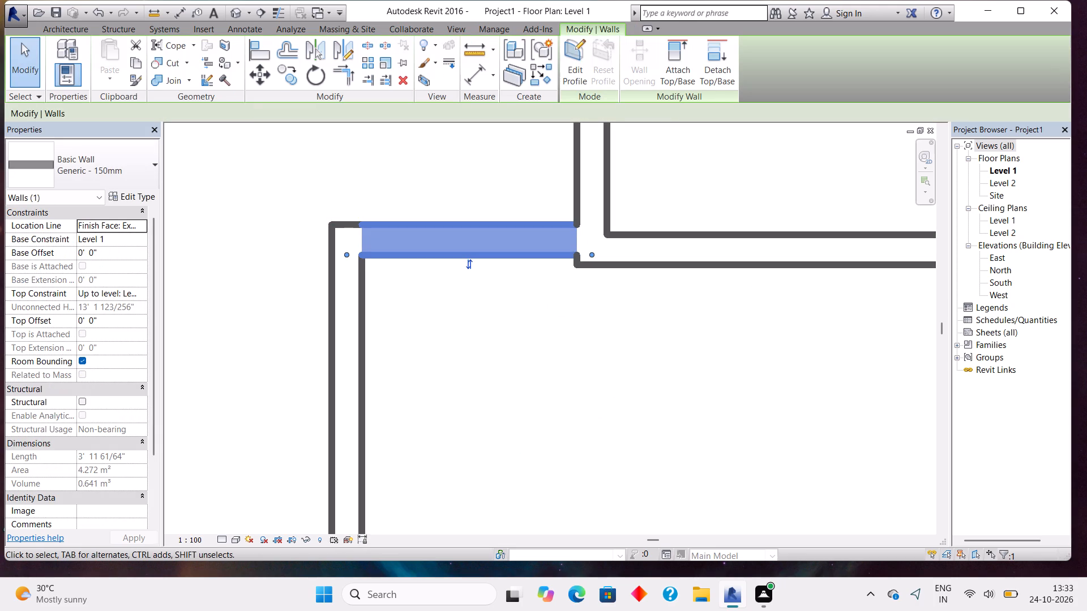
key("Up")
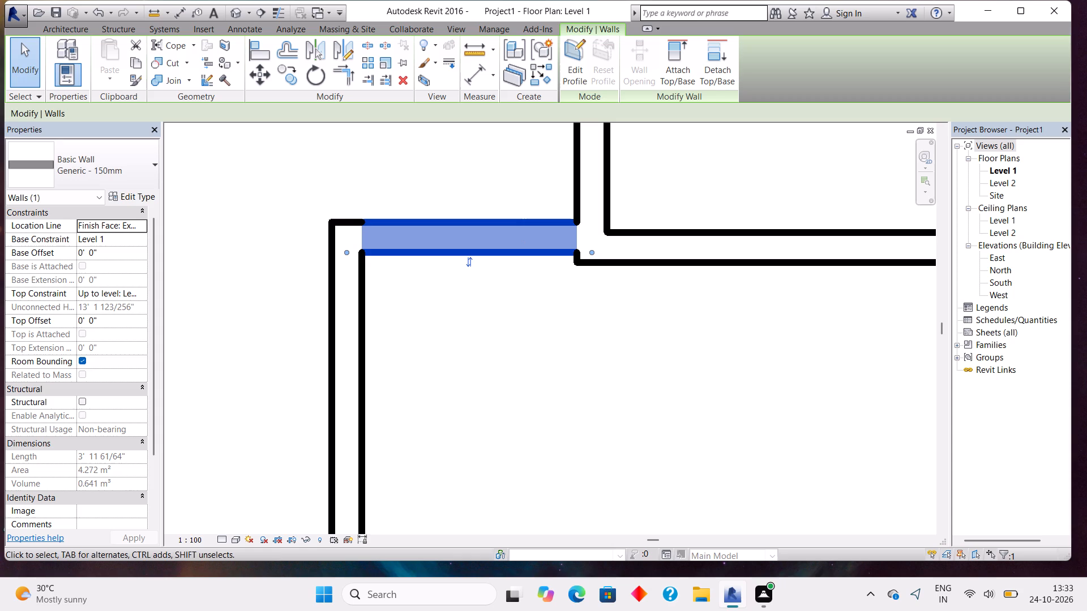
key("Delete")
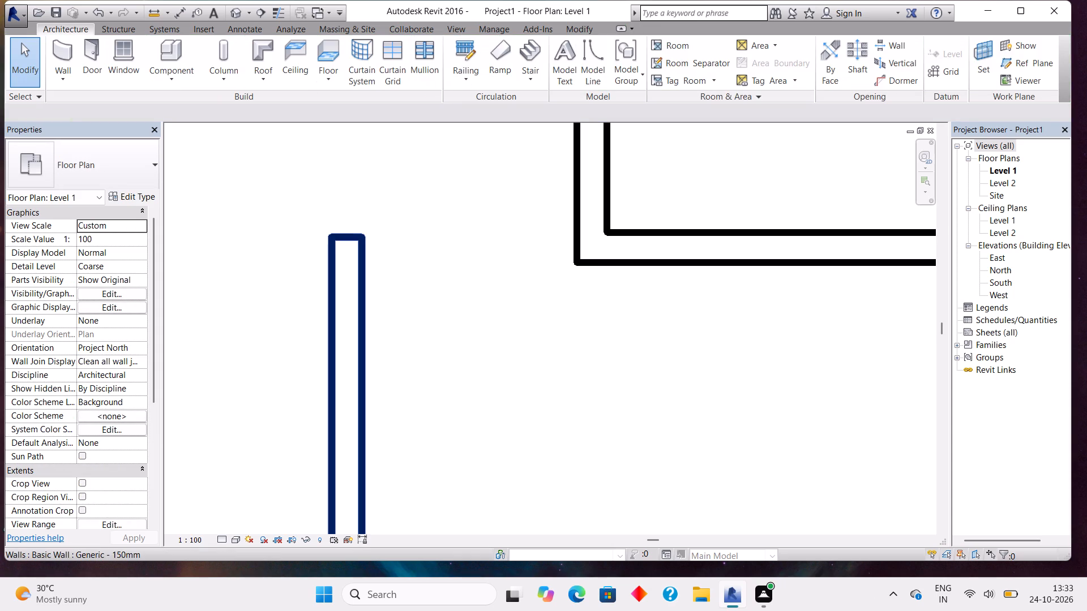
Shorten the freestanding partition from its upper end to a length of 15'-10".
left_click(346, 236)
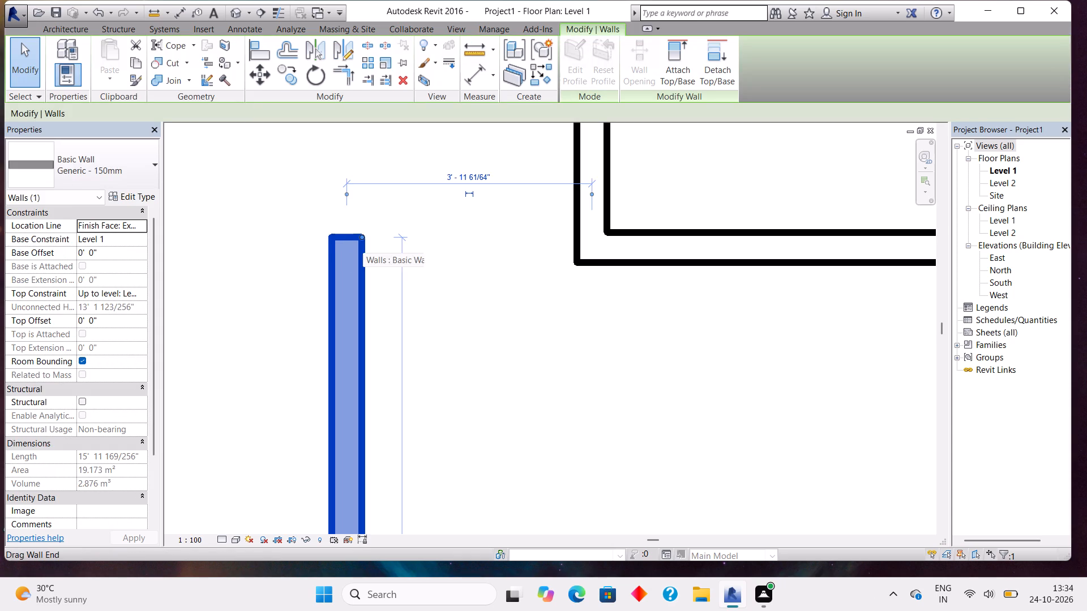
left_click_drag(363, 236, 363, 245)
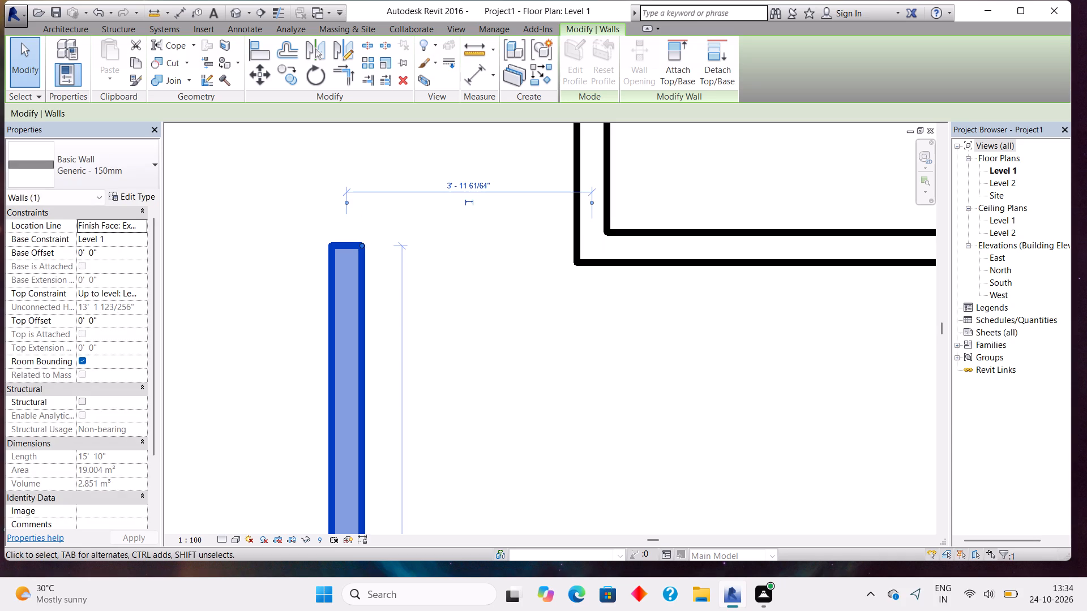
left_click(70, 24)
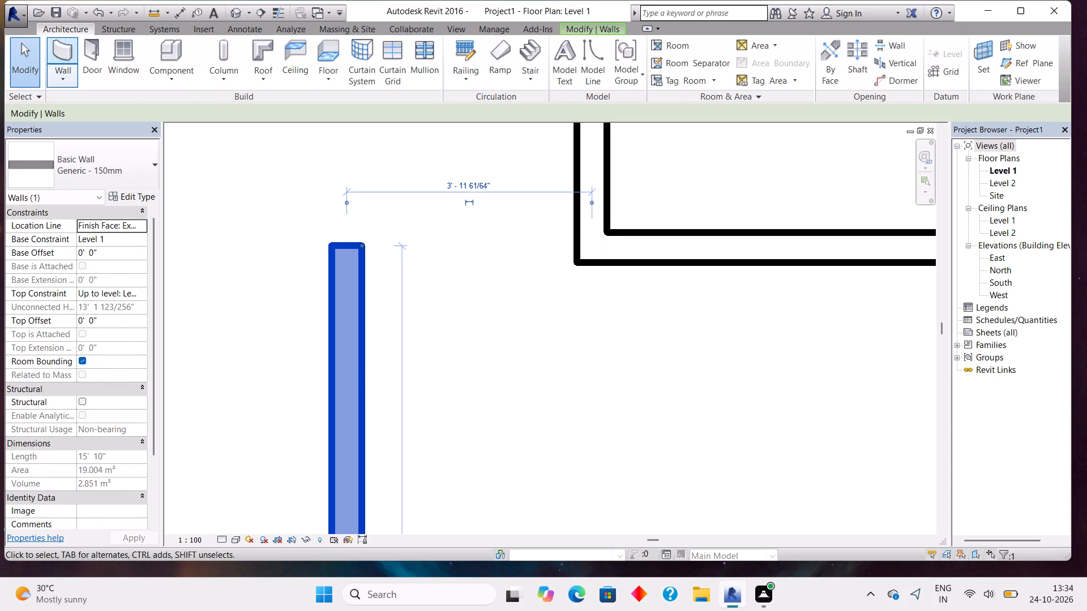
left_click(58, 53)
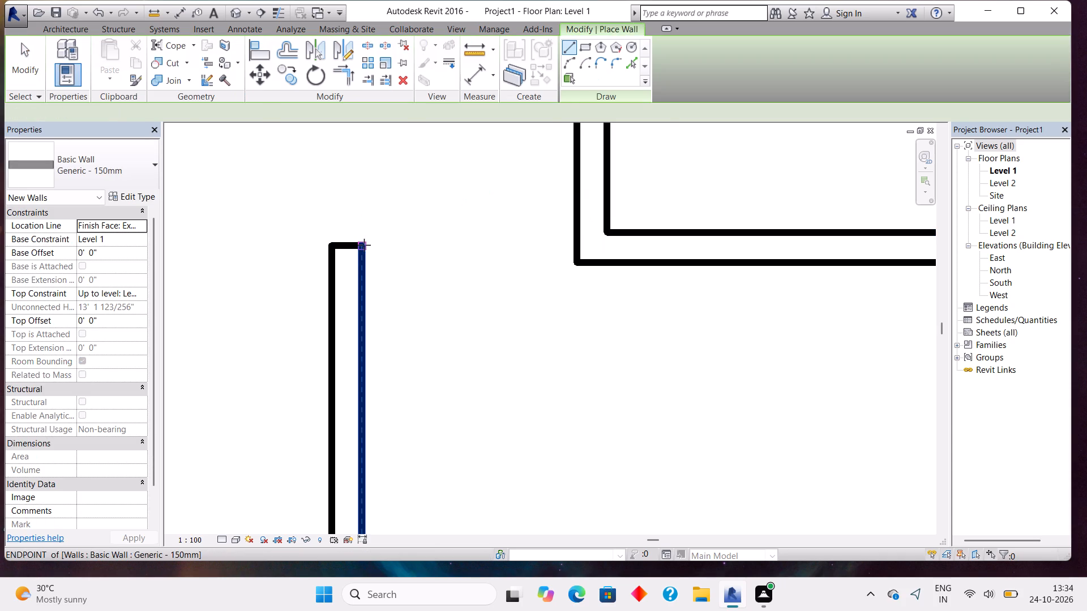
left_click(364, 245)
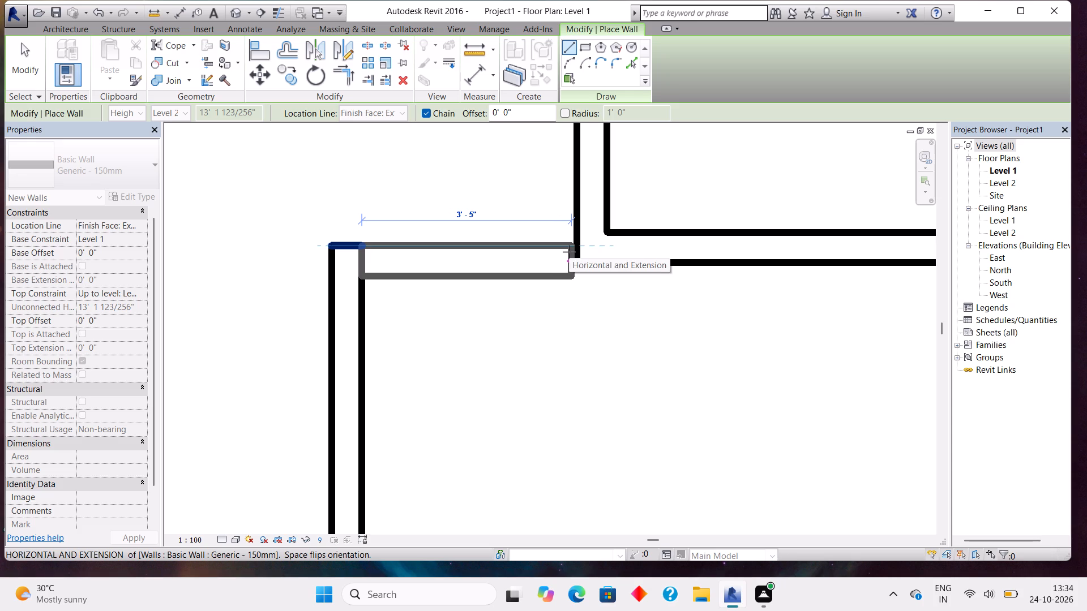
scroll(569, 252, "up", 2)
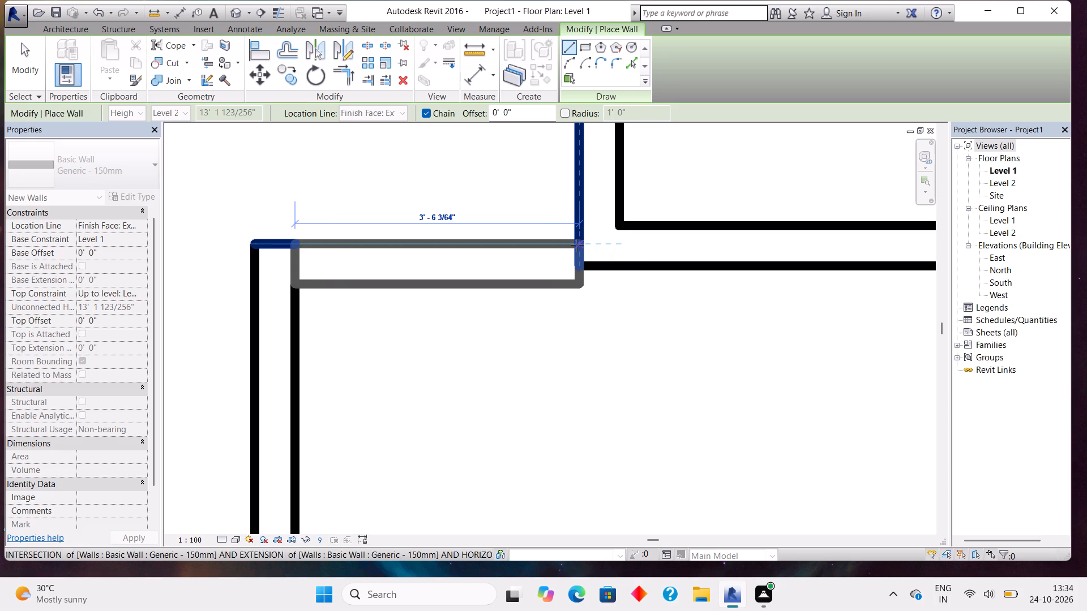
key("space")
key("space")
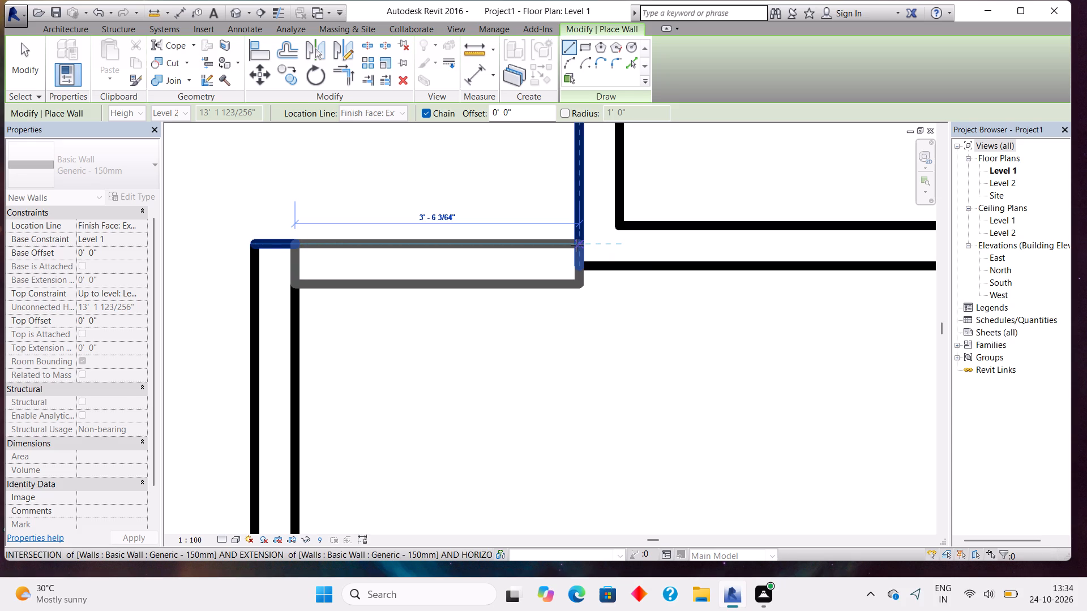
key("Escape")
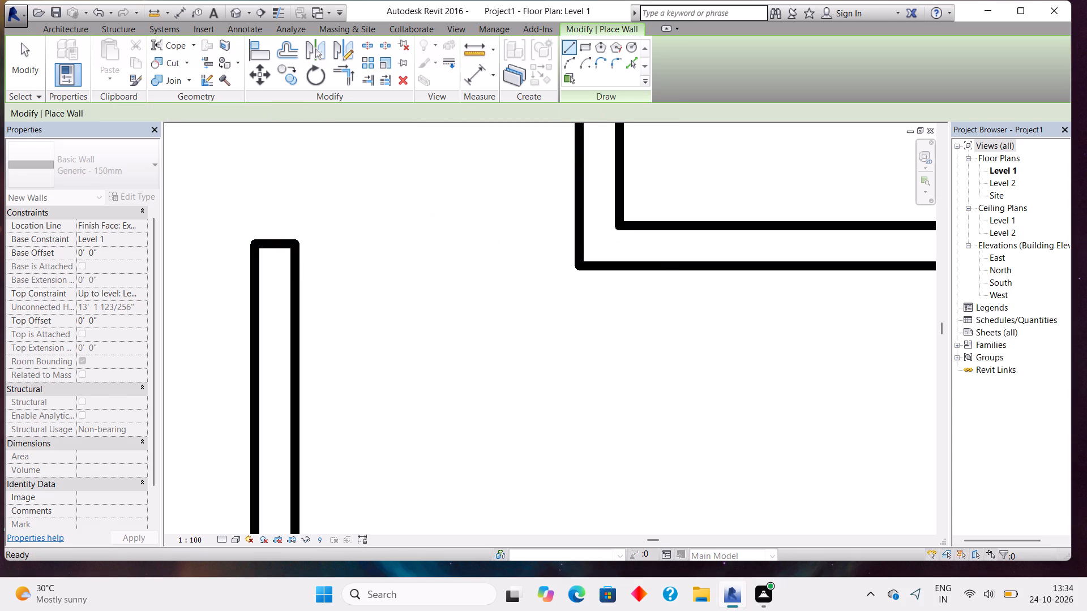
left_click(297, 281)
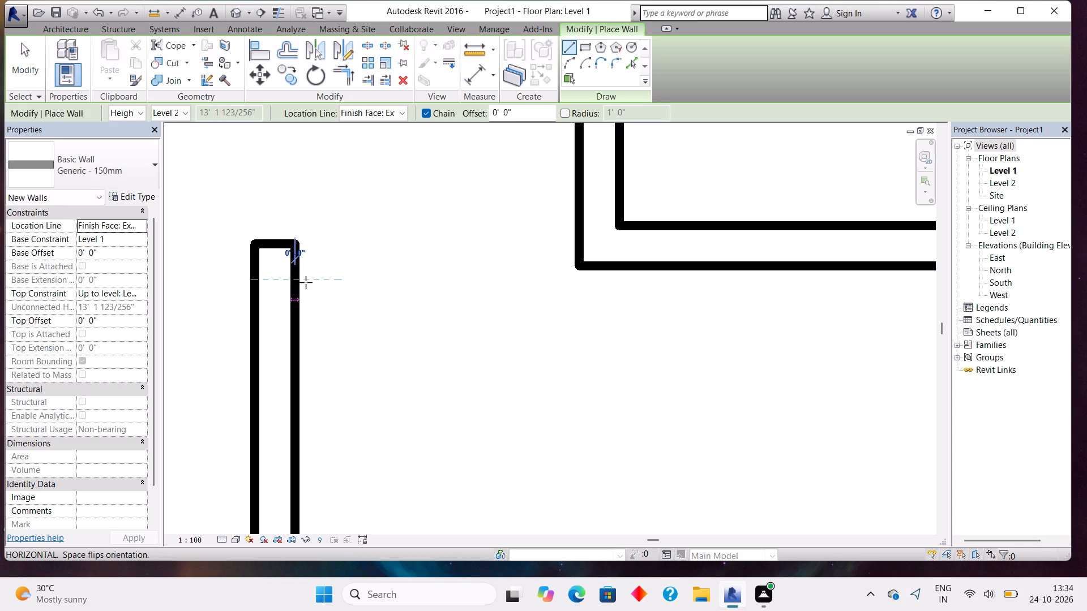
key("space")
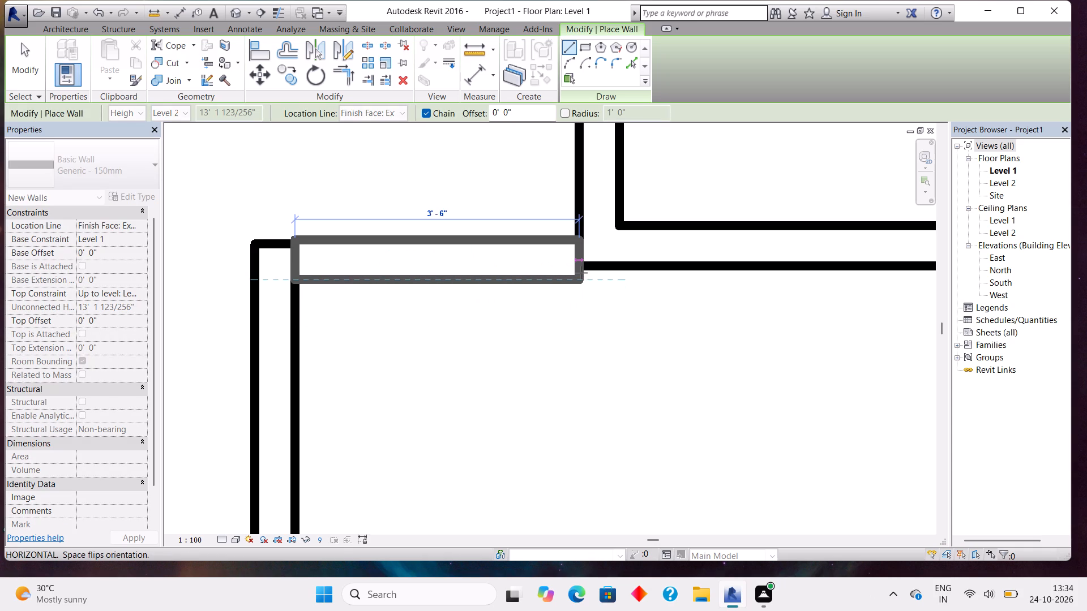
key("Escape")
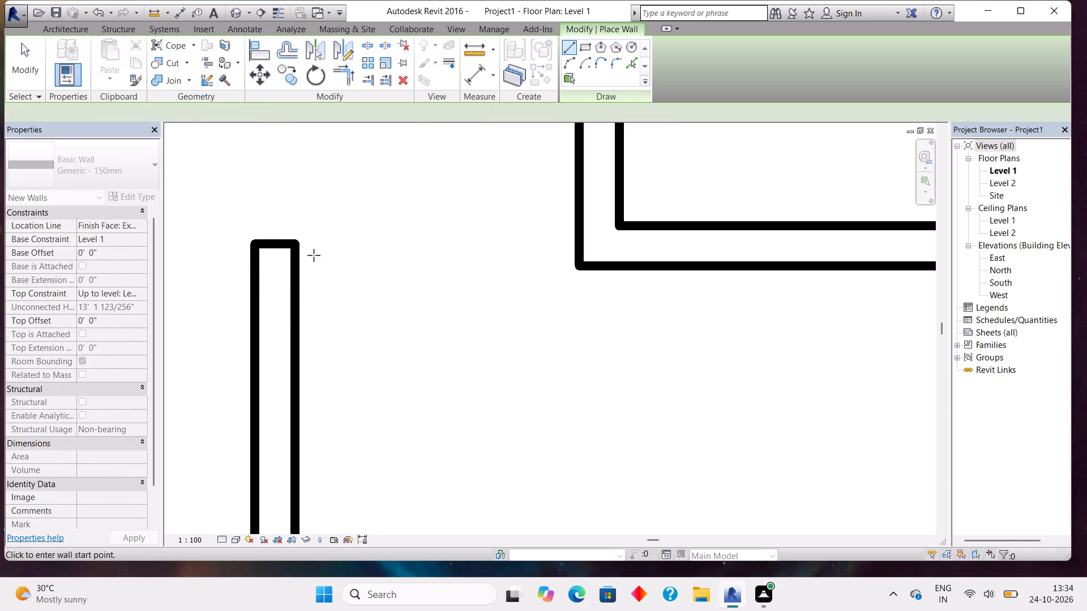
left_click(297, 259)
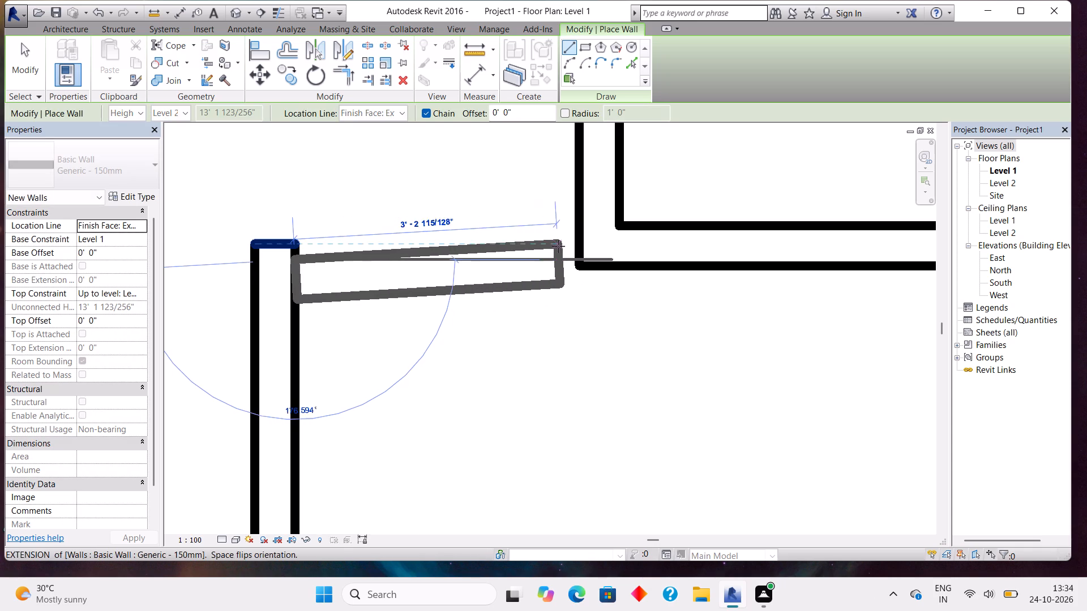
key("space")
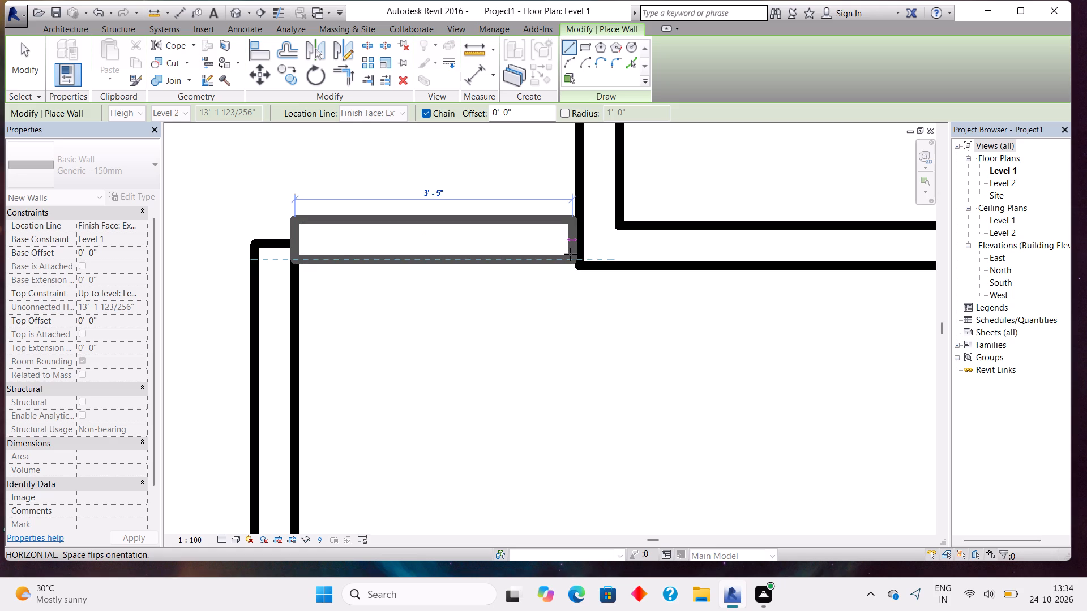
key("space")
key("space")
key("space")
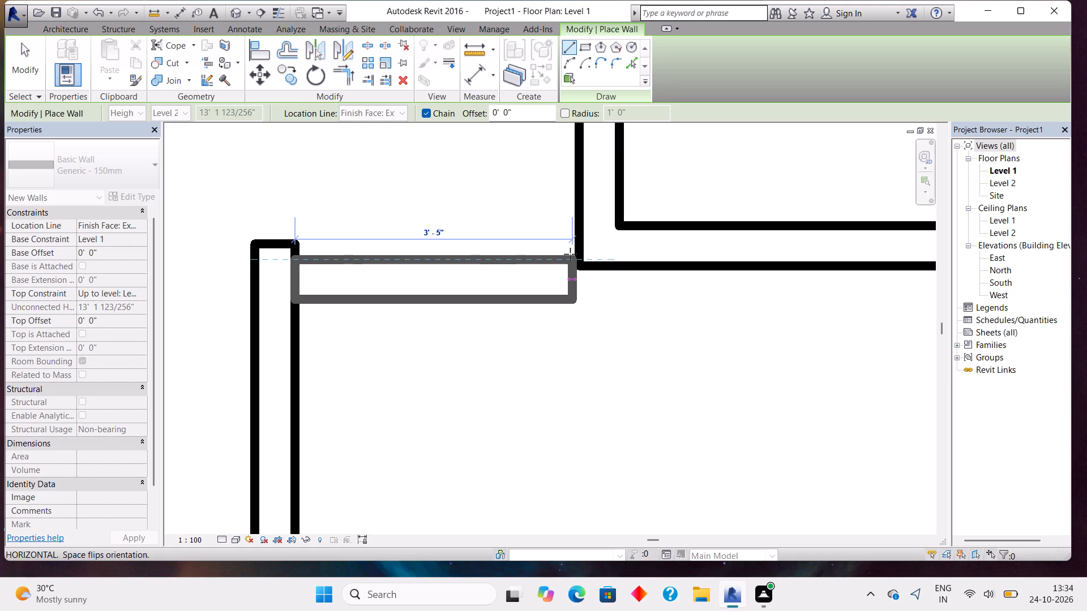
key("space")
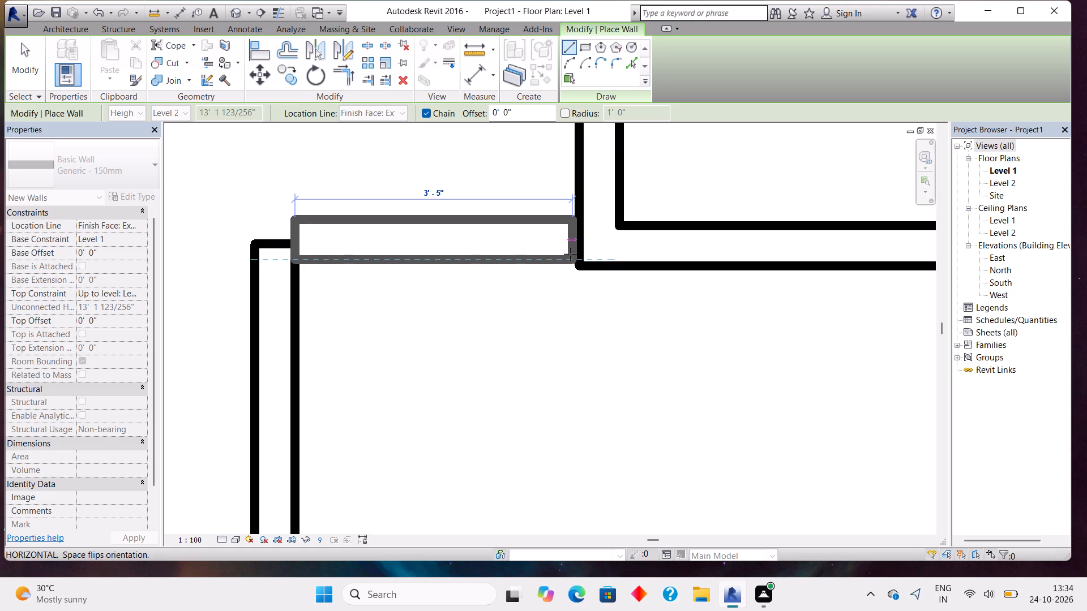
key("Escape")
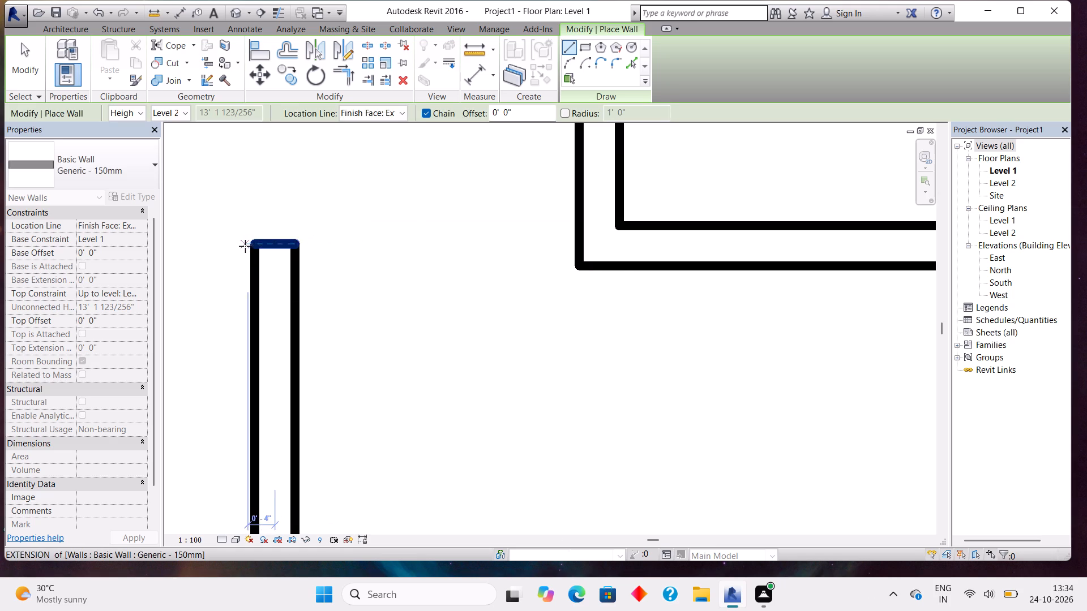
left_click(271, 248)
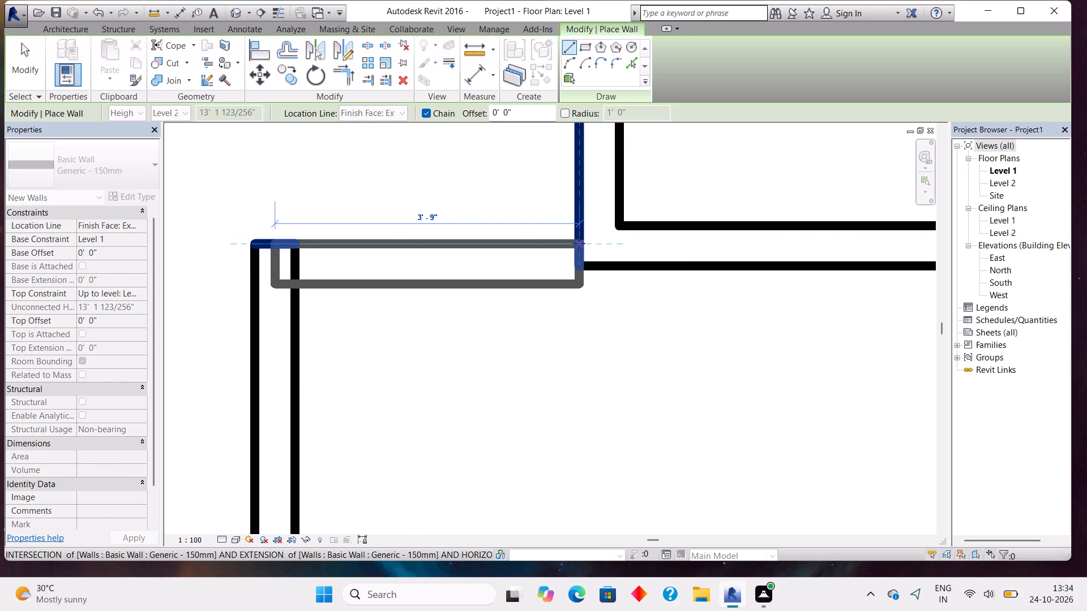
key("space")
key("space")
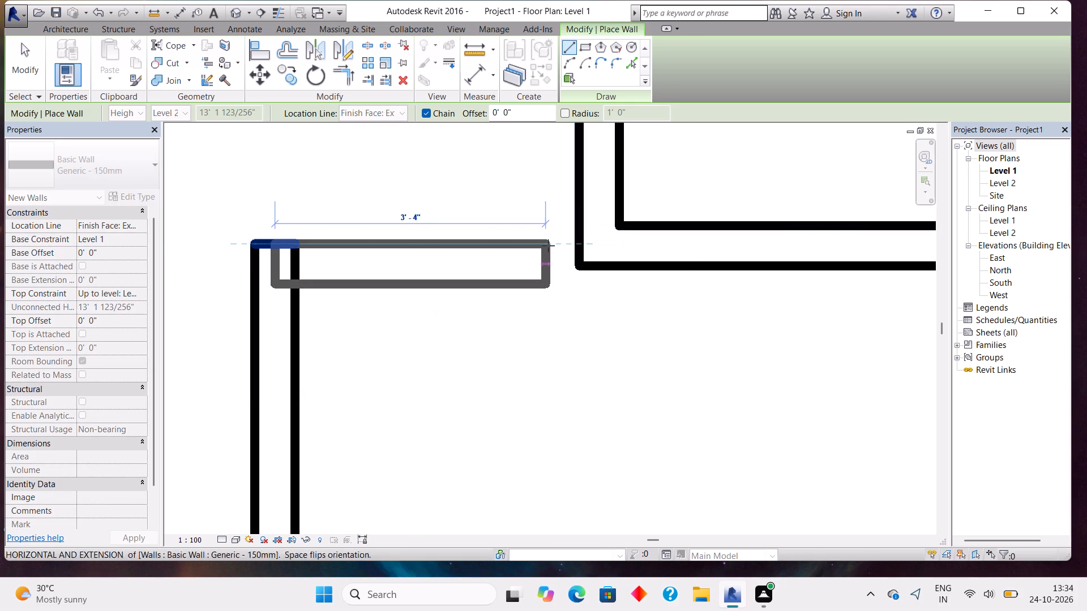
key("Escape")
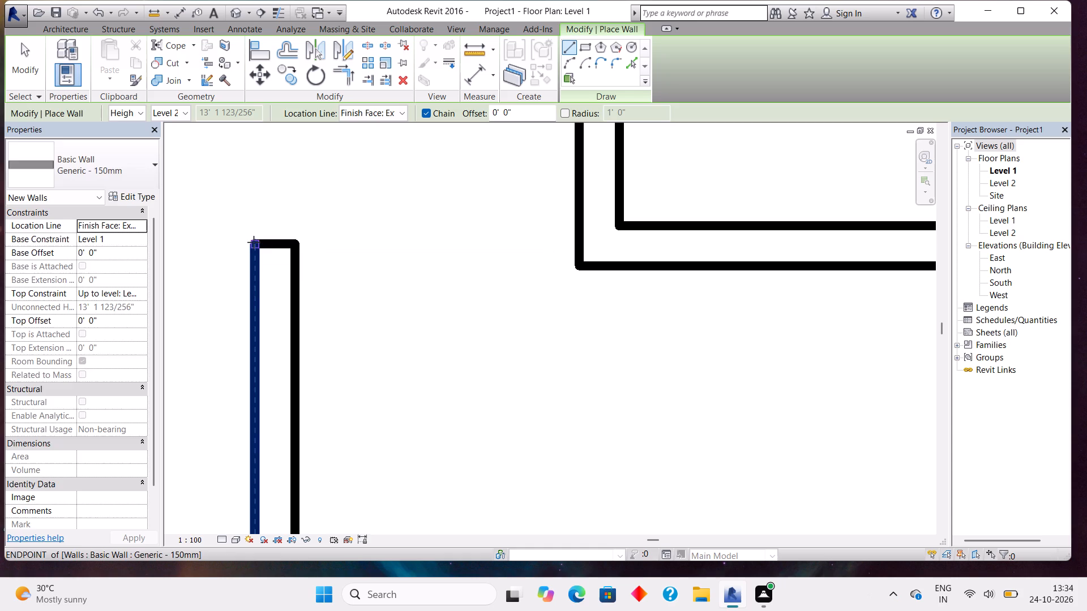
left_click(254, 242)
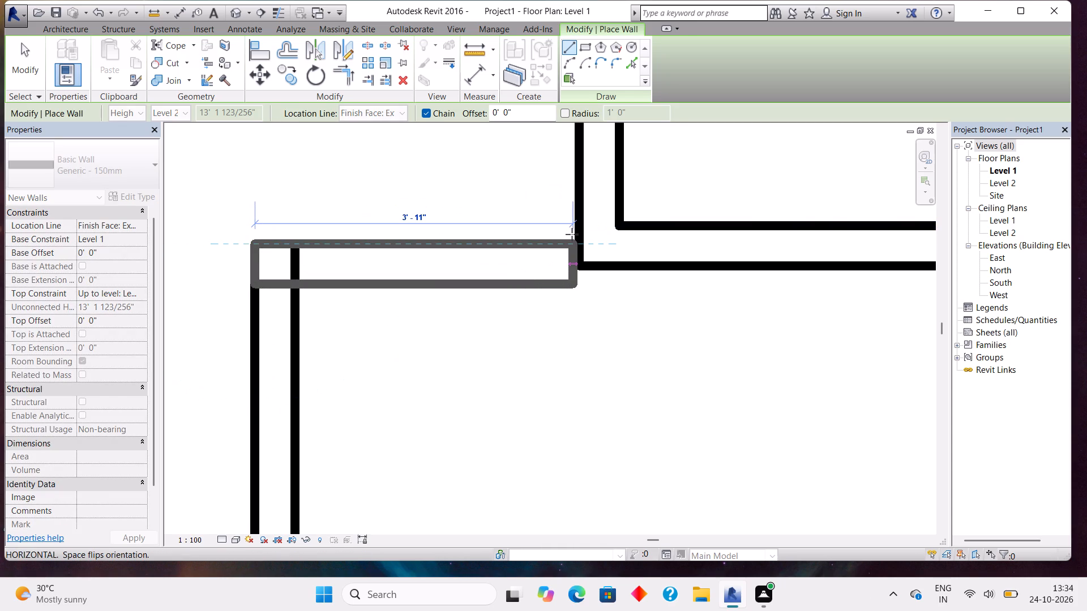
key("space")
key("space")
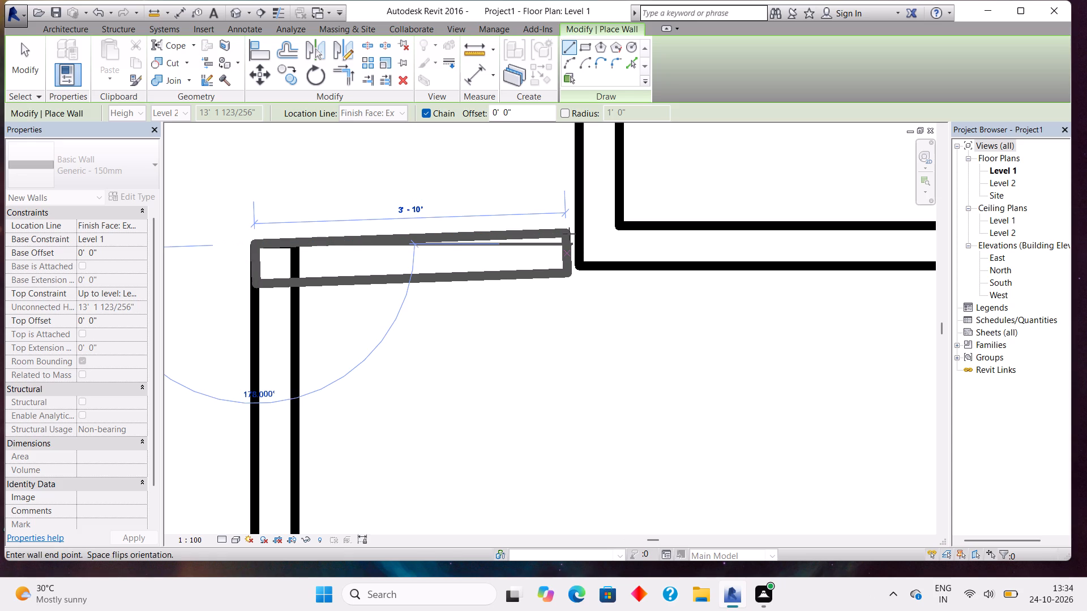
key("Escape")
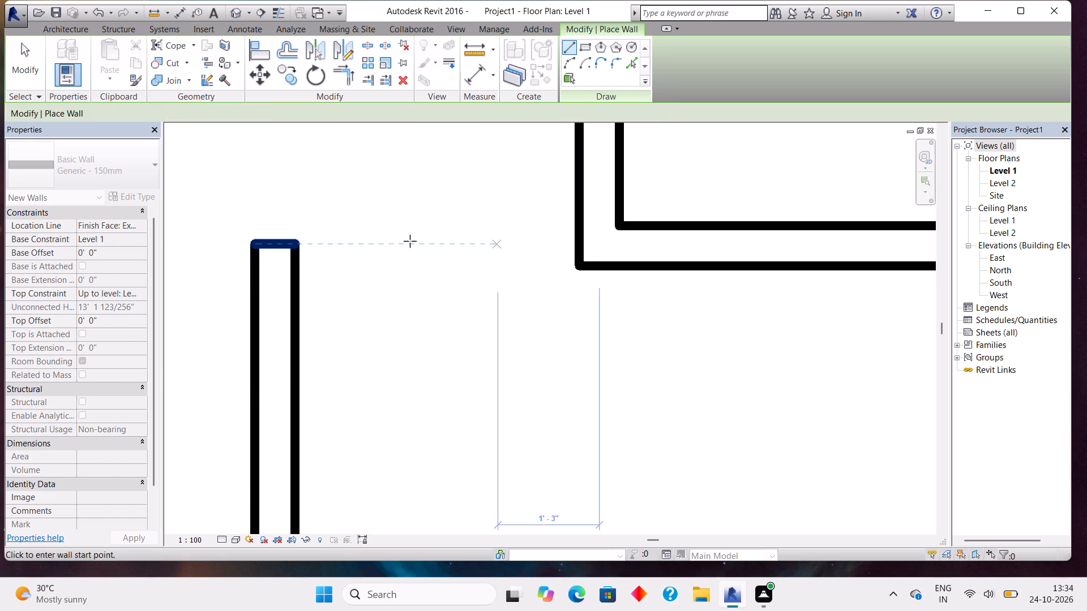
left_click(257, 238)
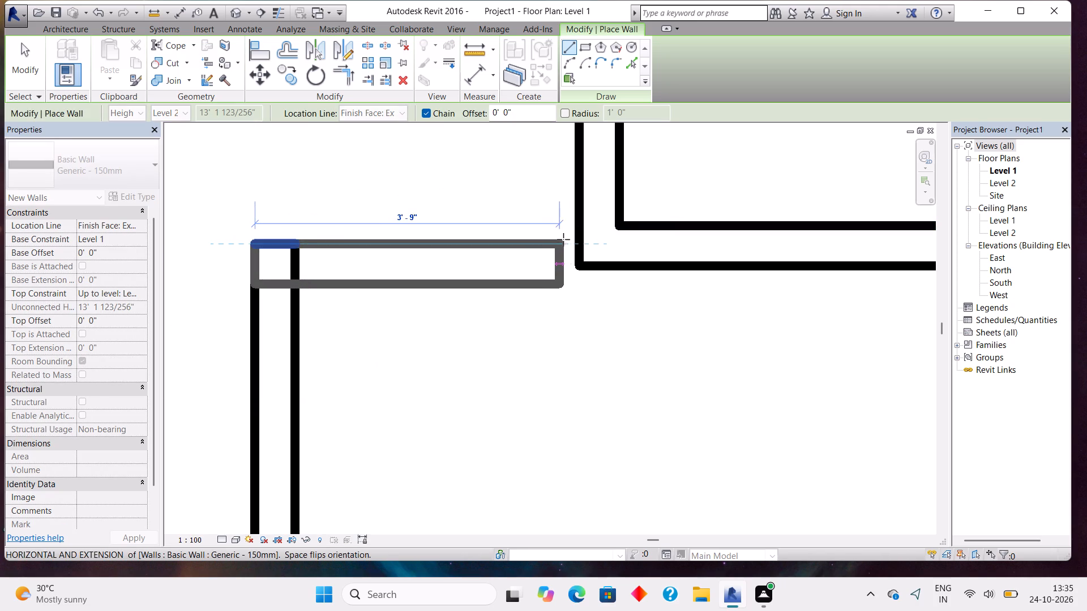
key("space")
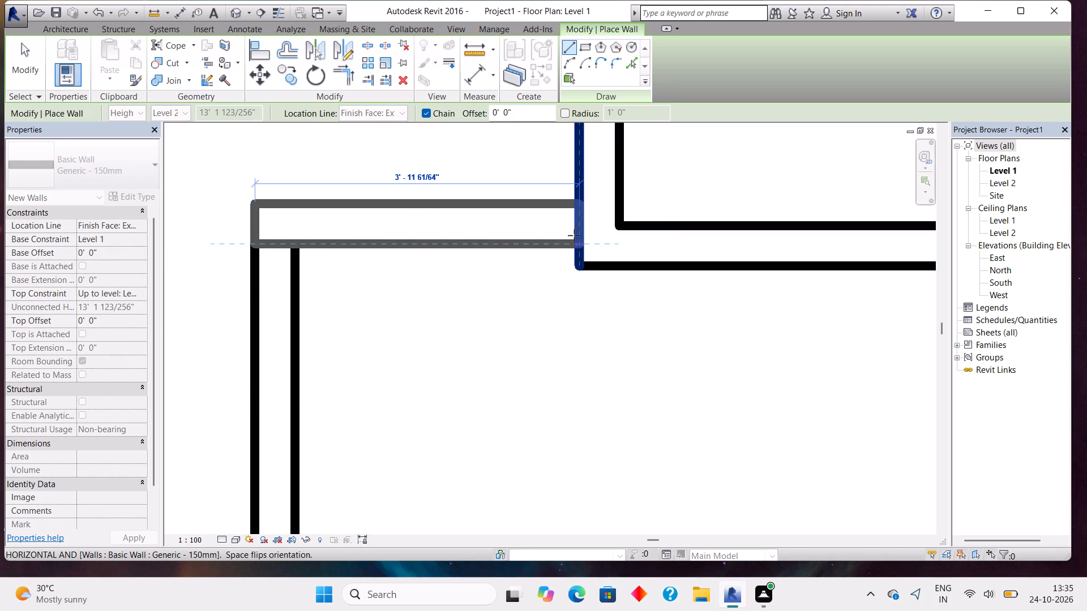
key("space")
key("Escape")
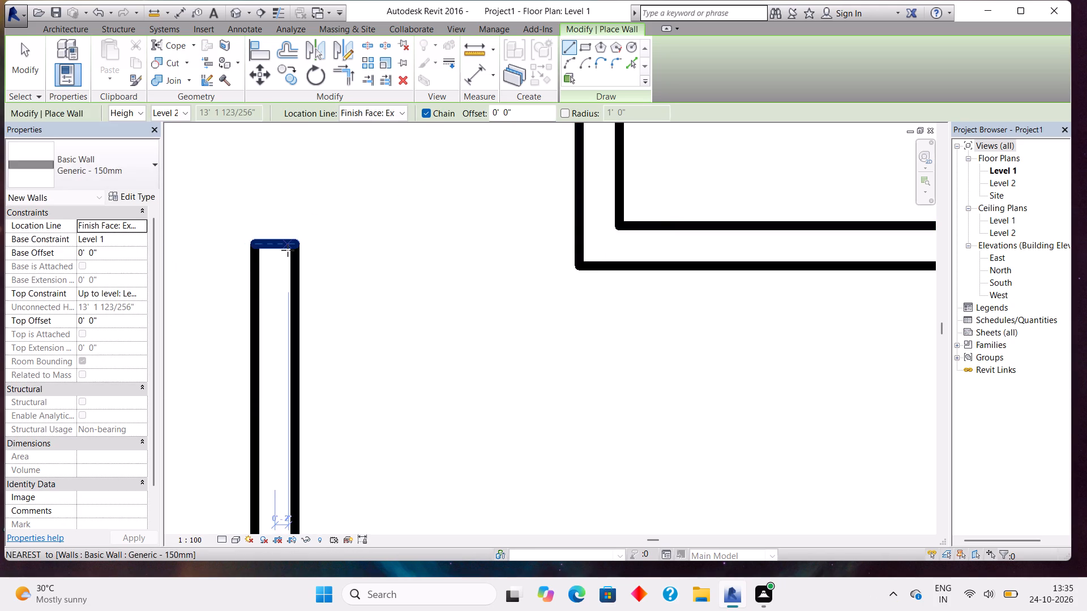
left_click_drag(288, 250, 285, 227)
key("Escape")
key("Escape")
Shift the partition slightly sideways, placing its centreline about 4'-0 1/2" from the centre of the adjacent room's left wall.
left_click_drag(288, 248, 280, 229)
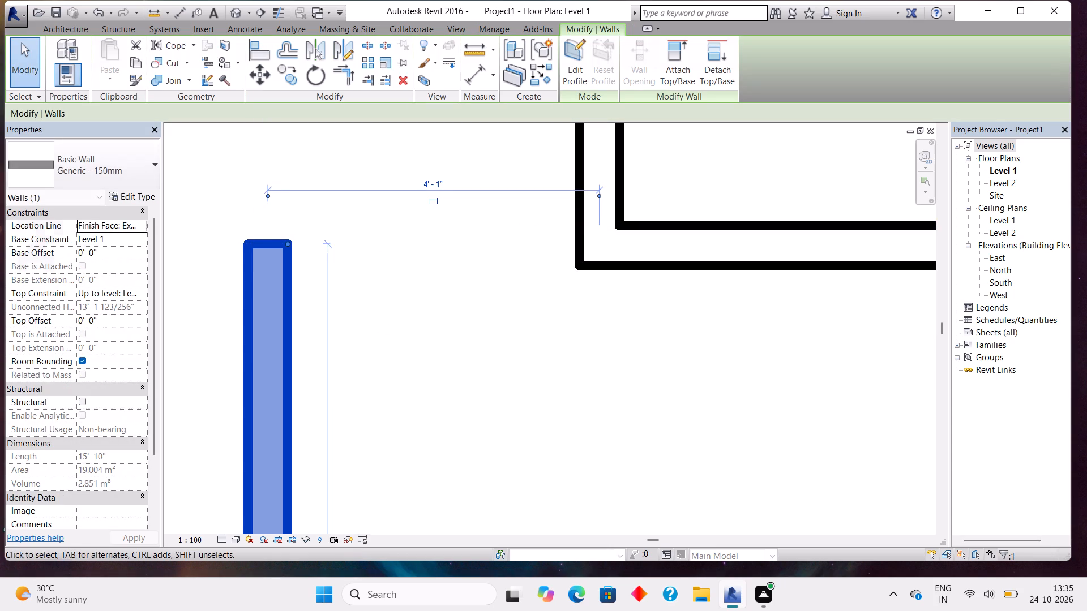
key("Right")
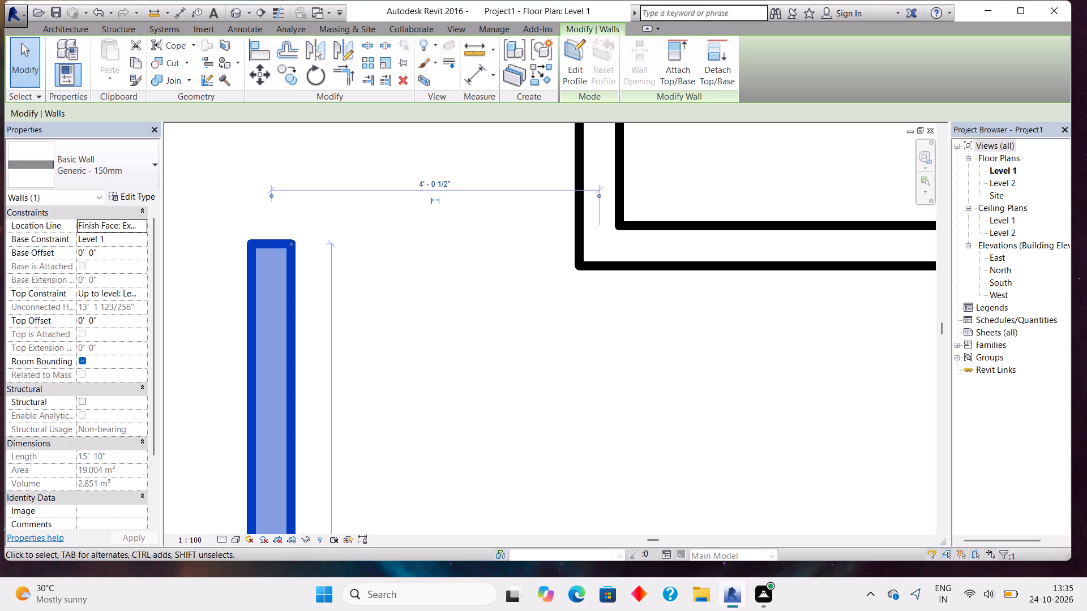
Stretch the partition's upper end upward to a wall length of about 16'-0 5/8", level with the adjacent room's bottom wall.
left_click_drag(292, 246, 289, 231)
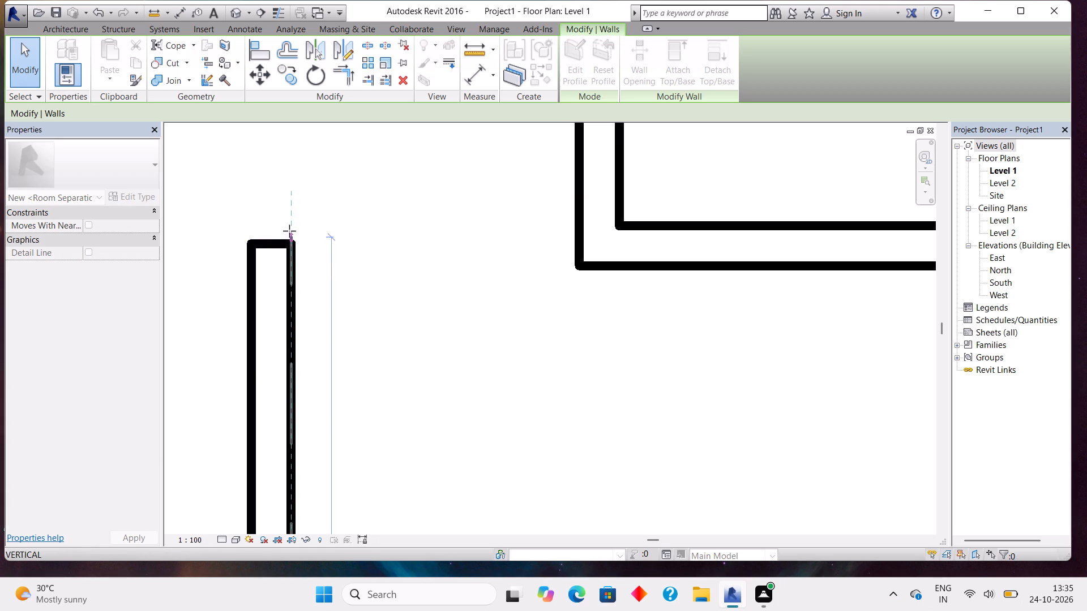
left_click_drag(289, 231, 289, 230)
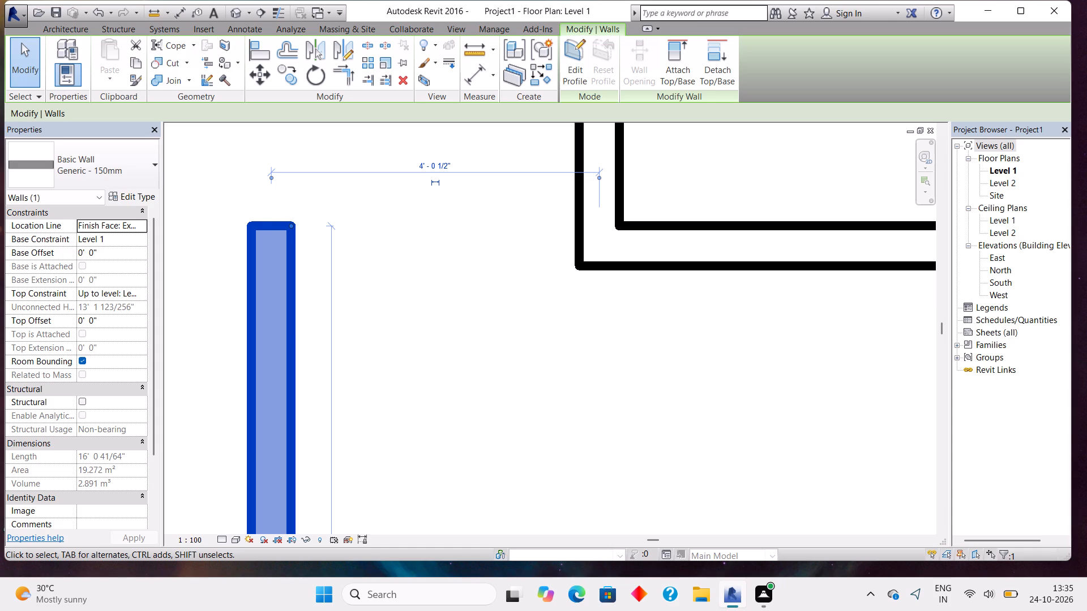
Draw a horizontal 150 mm wall about 3'-11" long from the partition's upper end to the adjacent room's bottom-left corner.
left_click(81, 32)
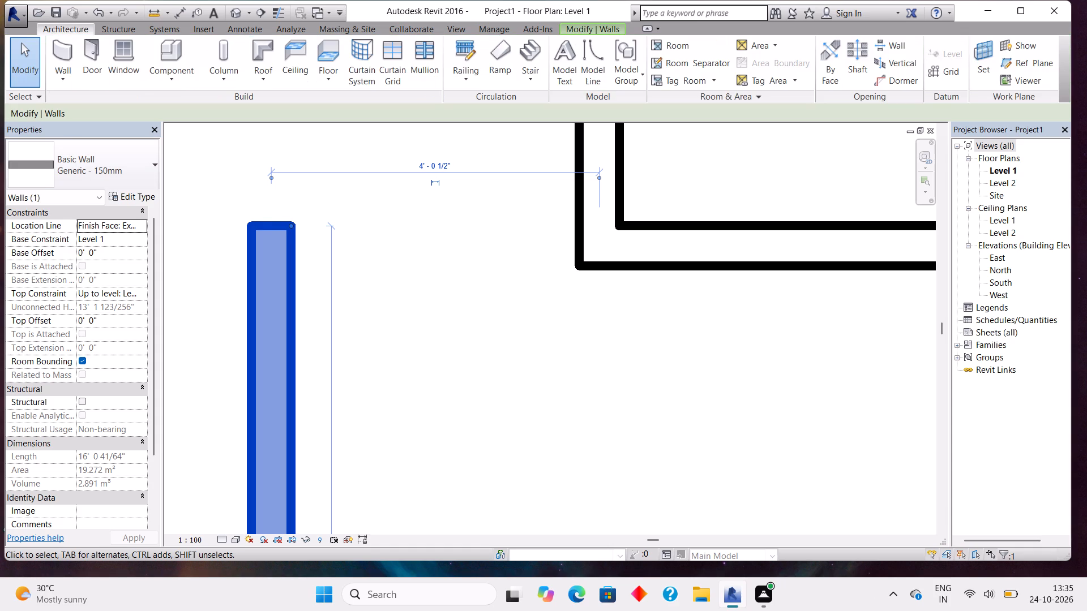
left_click(251, 224)
key("Escape")
left_click(256, 229)
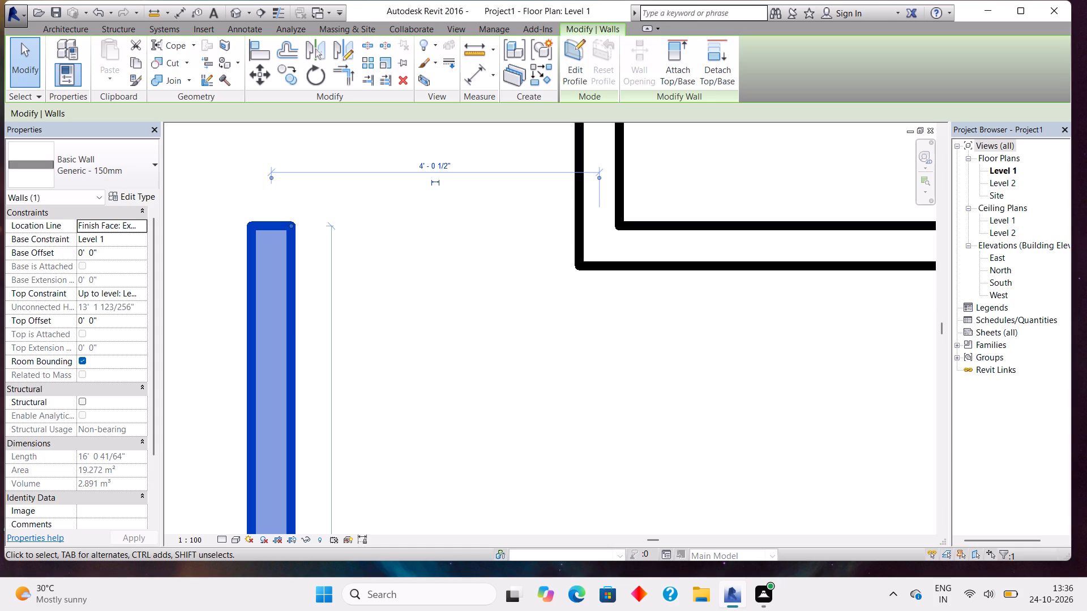
key("Escape")
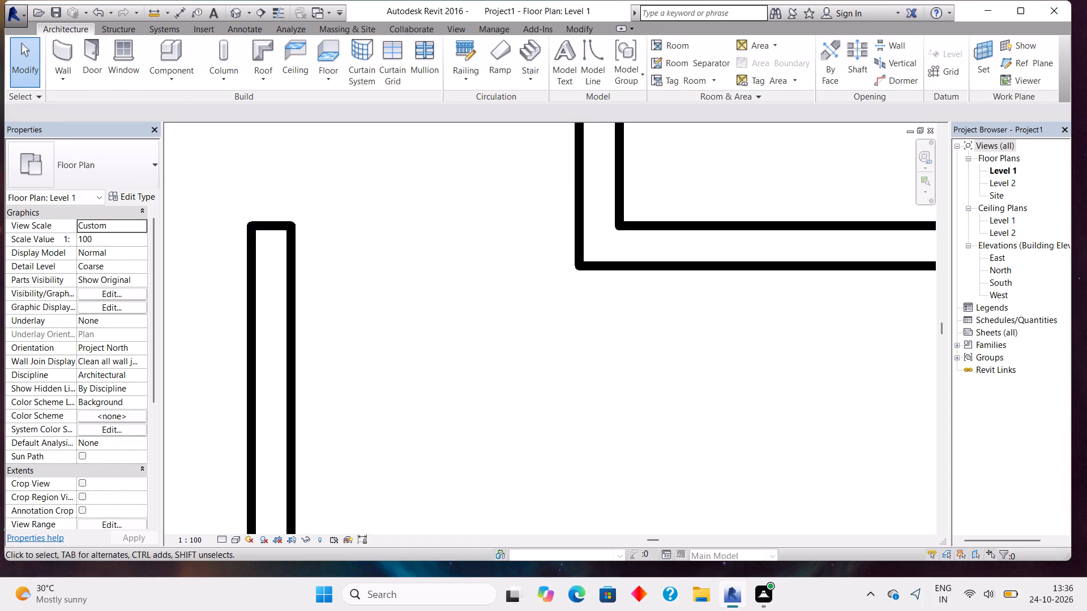
left_click(55, 49)
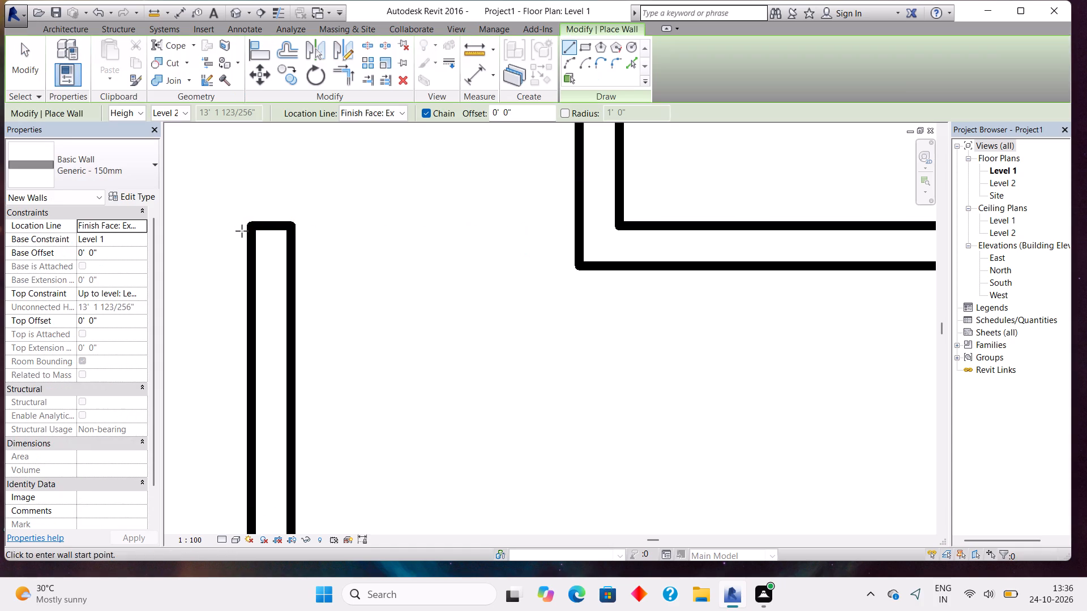
left_click(247, 231)
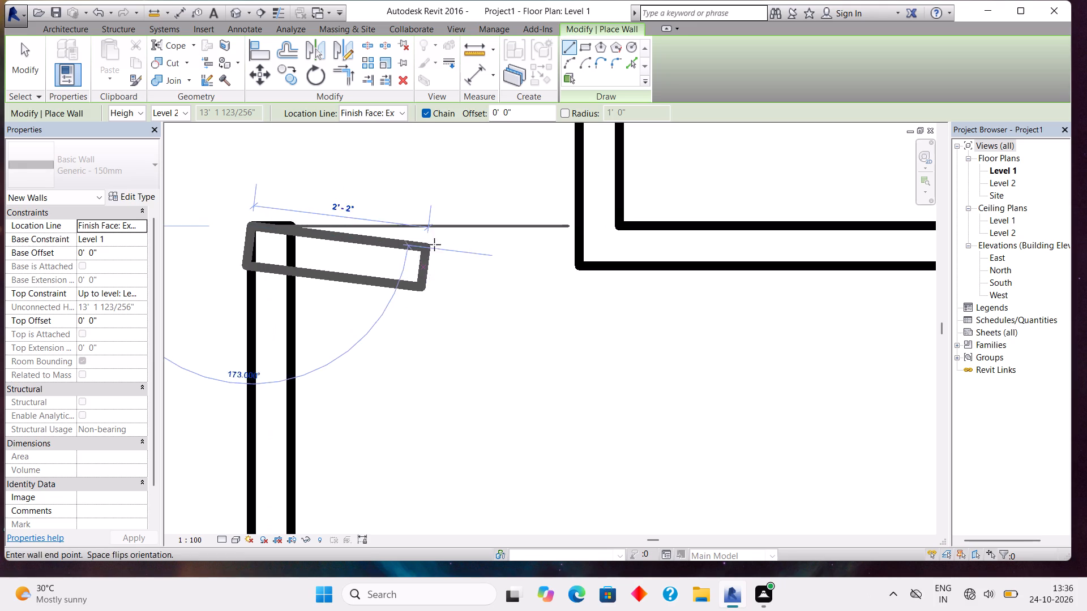
left_click(575, 233)
scroll(464, 268, "down", 2)
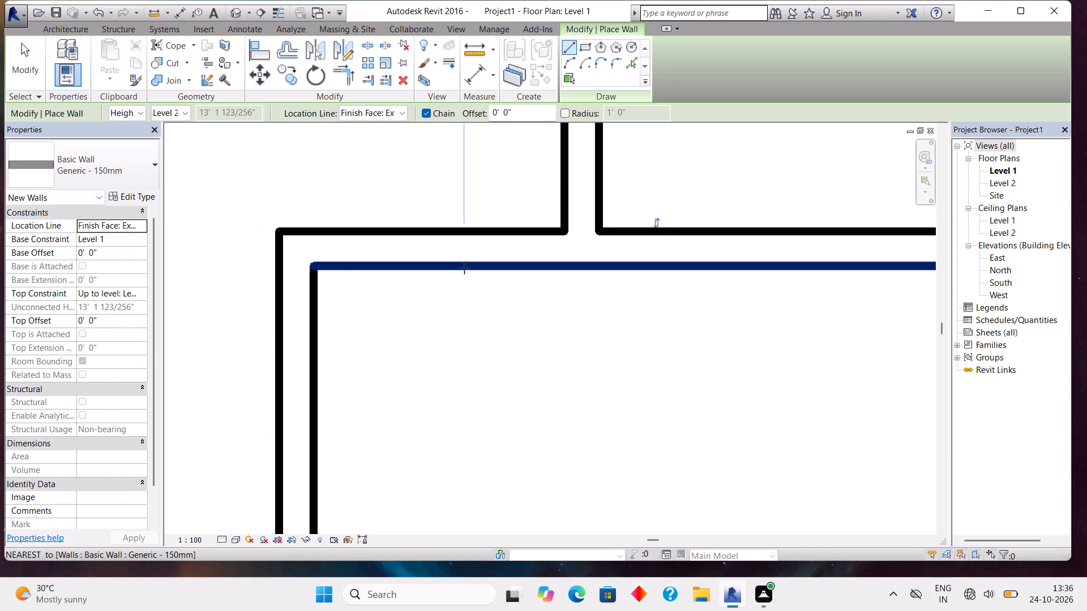
scroll(464, 268, "down", 4)
middle_click_drag(472, 289, 474, 188)
scroll(494, 243, "down", 3)
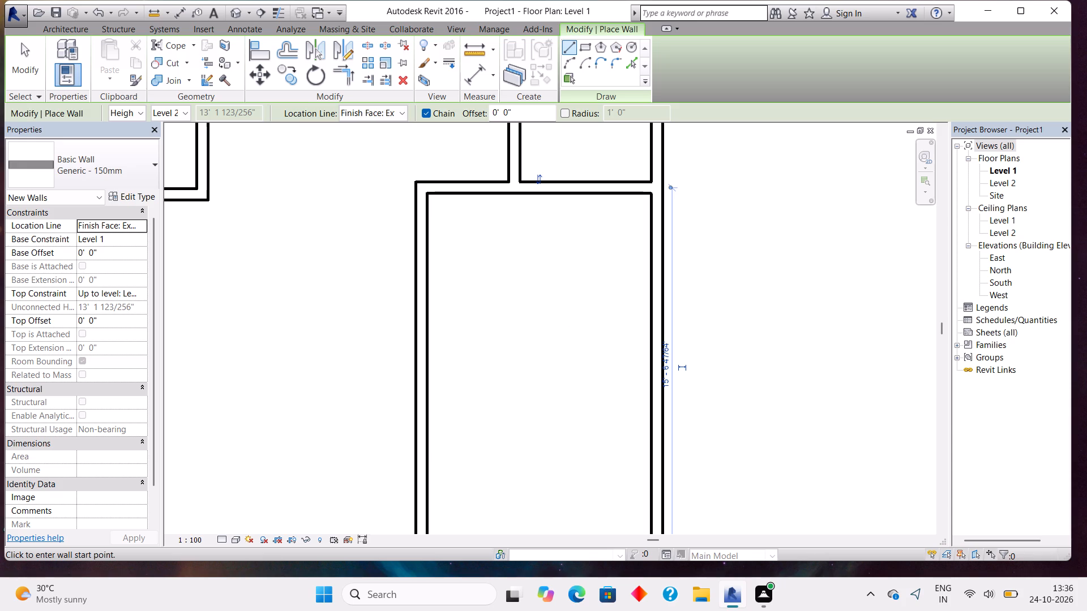
scroll(478, 320, "down", 3)
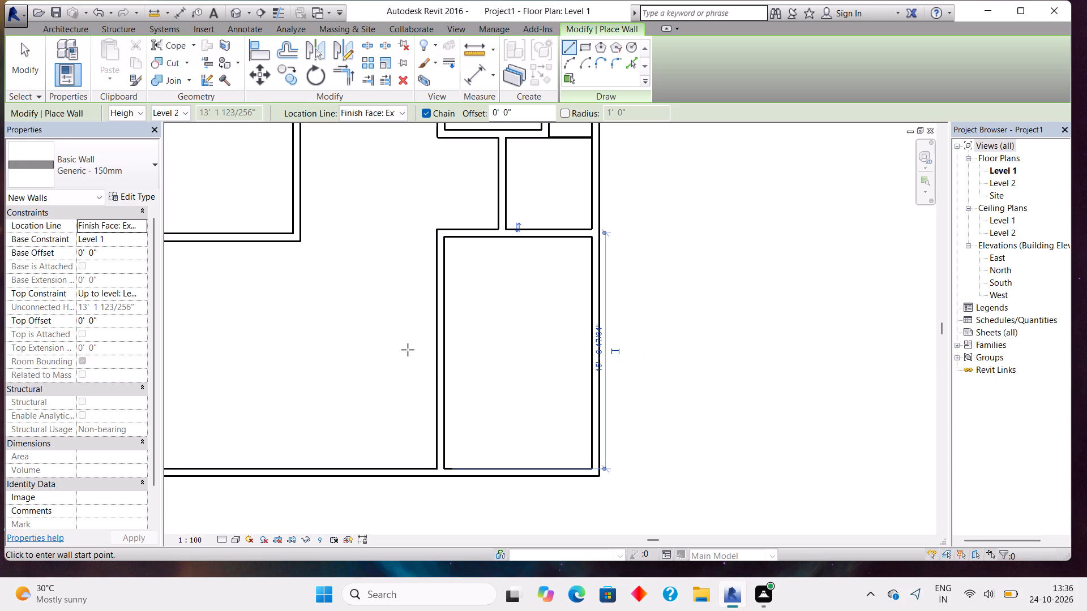
middle_click_drag(331, 345, 477, 346)
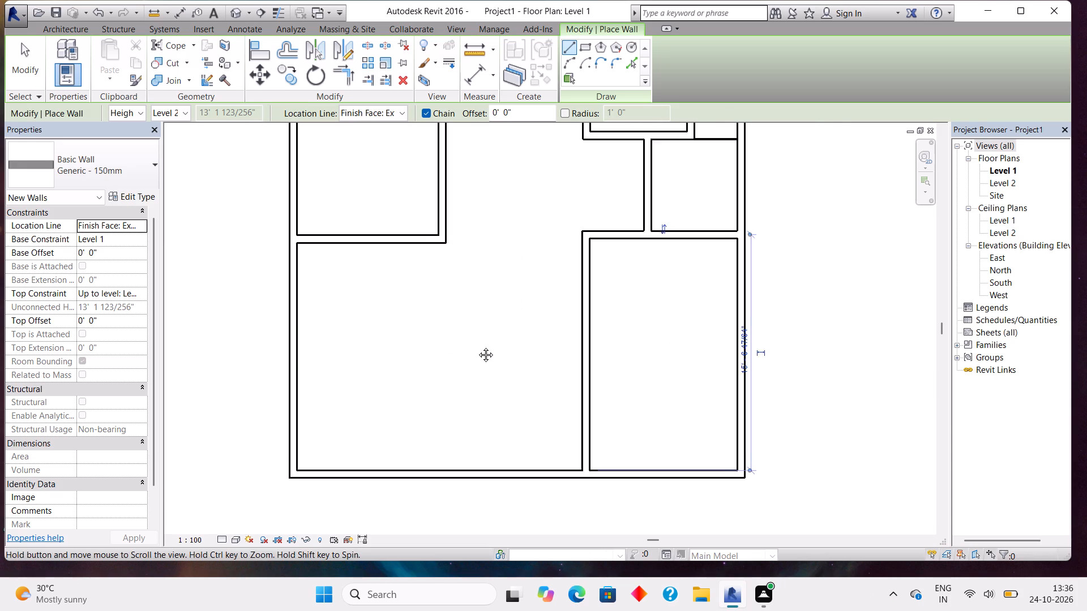
middle_click_drag(477, 346, 608, 389)
middle_click(608, 389)
middle_click(608, 389)
middle_click(608, 389)
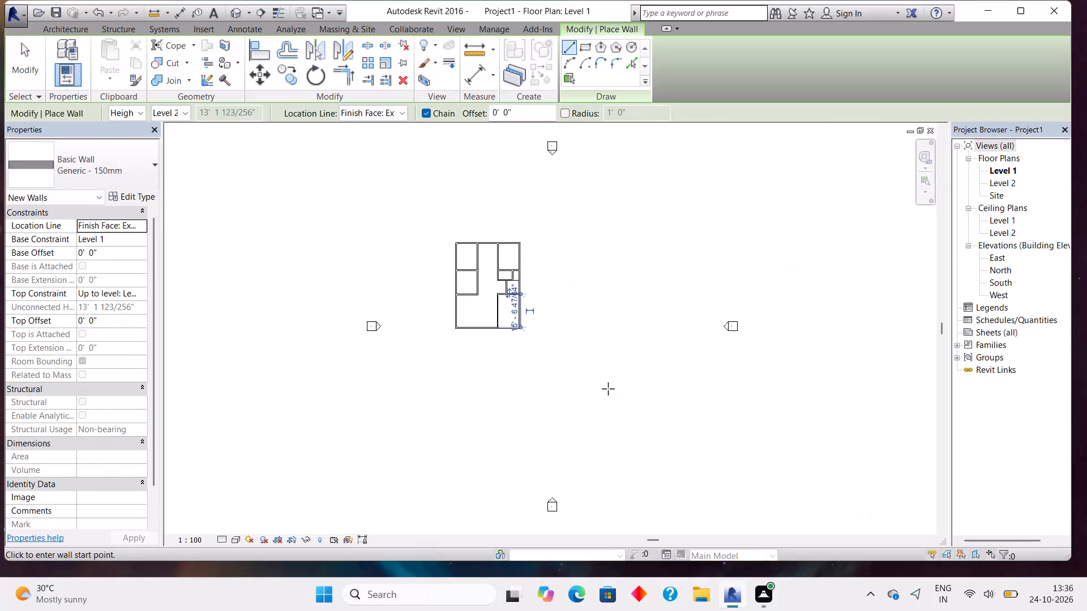
key("Escape")
key("Escape")
Draw chained walls from the middle-left room's bottom-right corner: about 11'-0" straight down, and across to the bottom-right room's left wall.
scroll(463, 316, "up", 3)
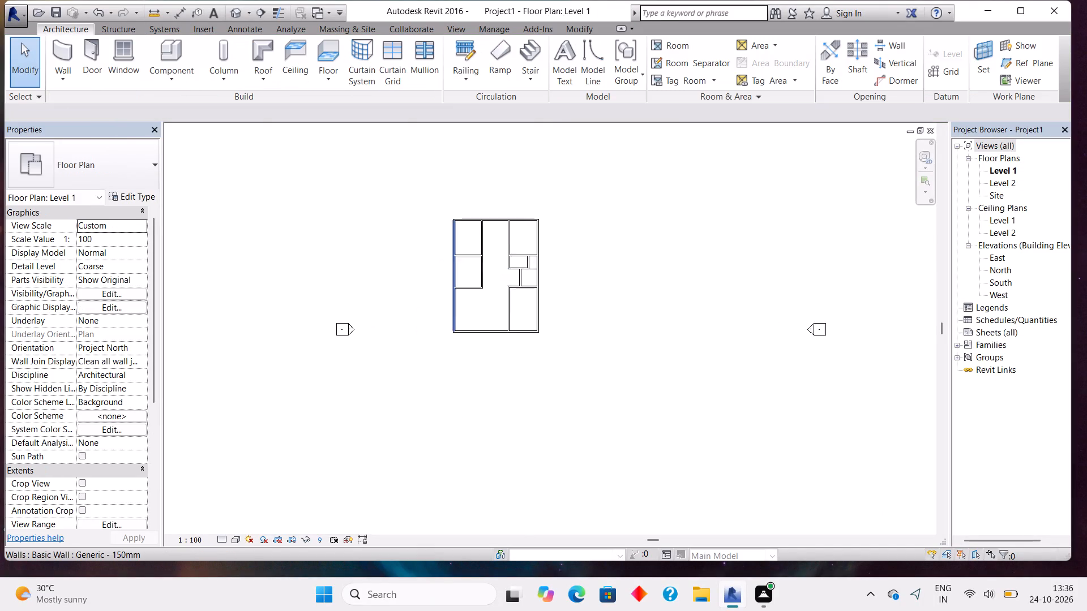
scroll(463, 316, "up", 6)
middle_click_drag(541, 302, 517, 358)
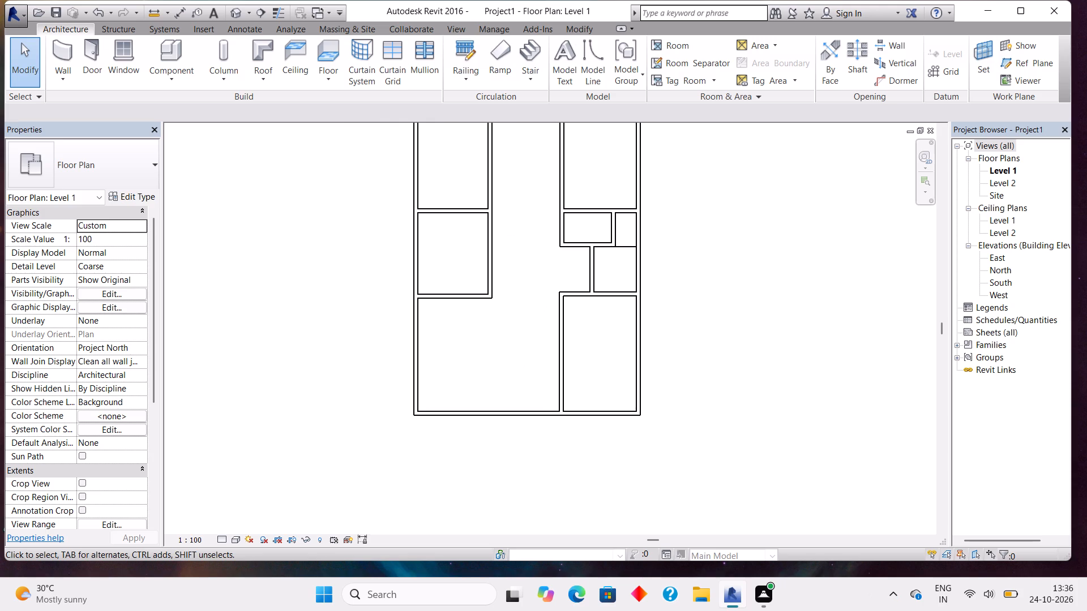
scroll(517, 358, "up", 4)
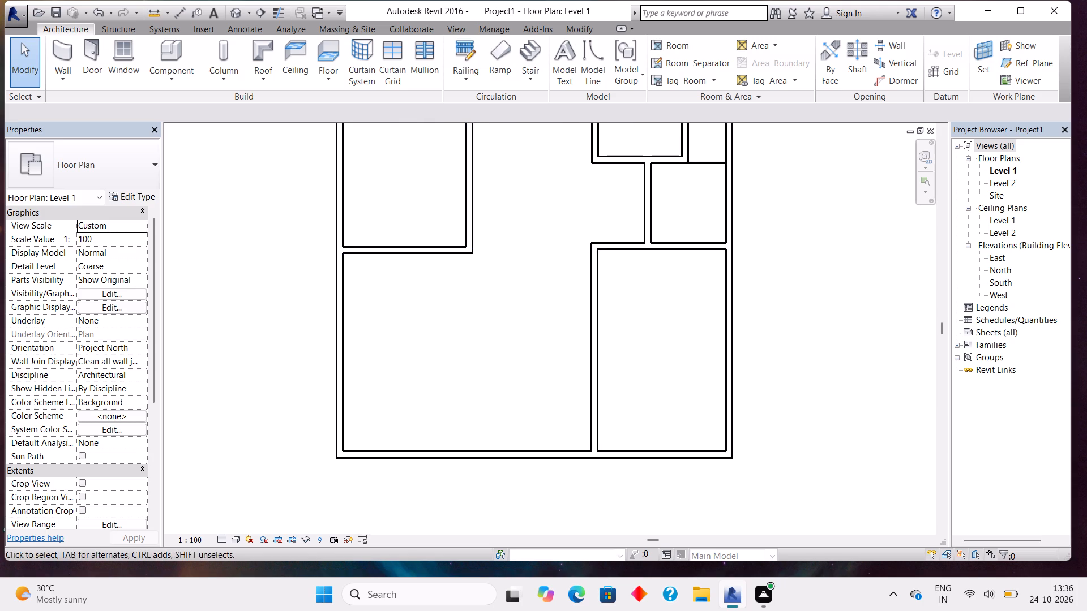
left_click(63, 50)
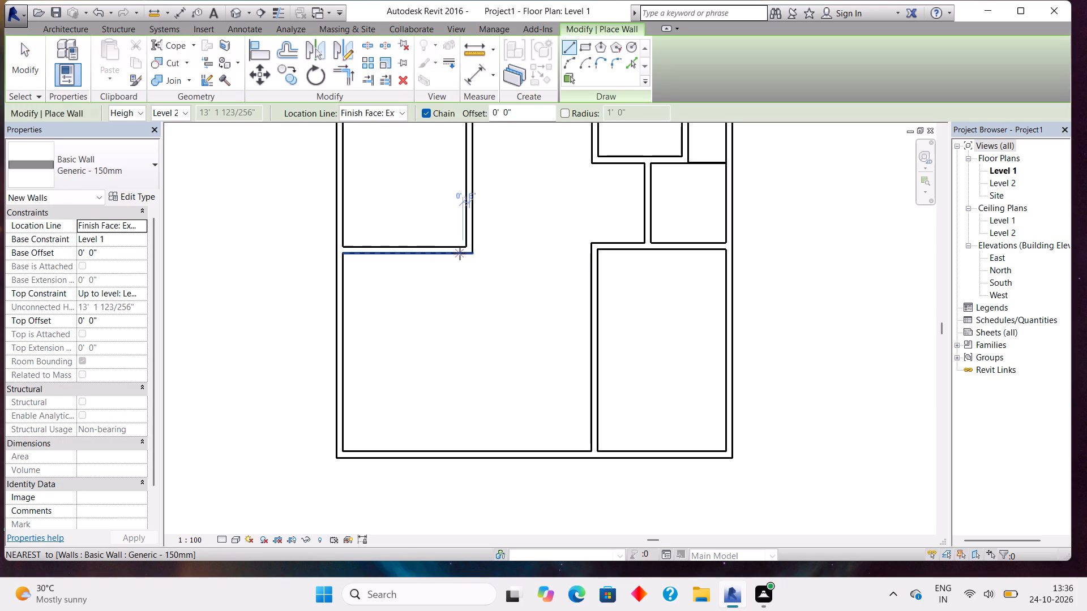
left_click(465, 252)
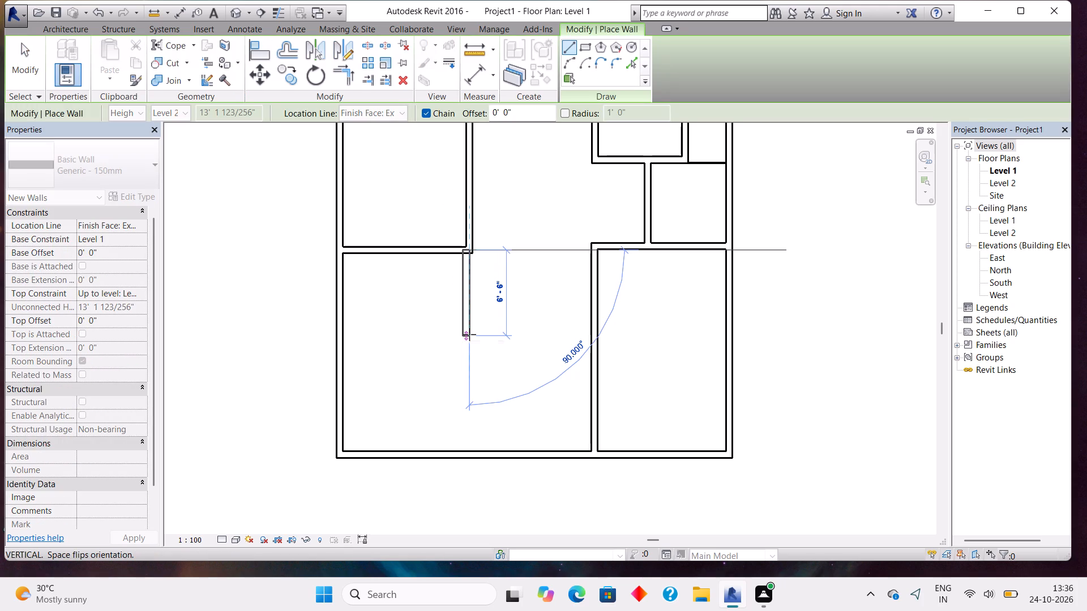
key("space")
scroll(469, 334, "up", 4)
key("Escape")
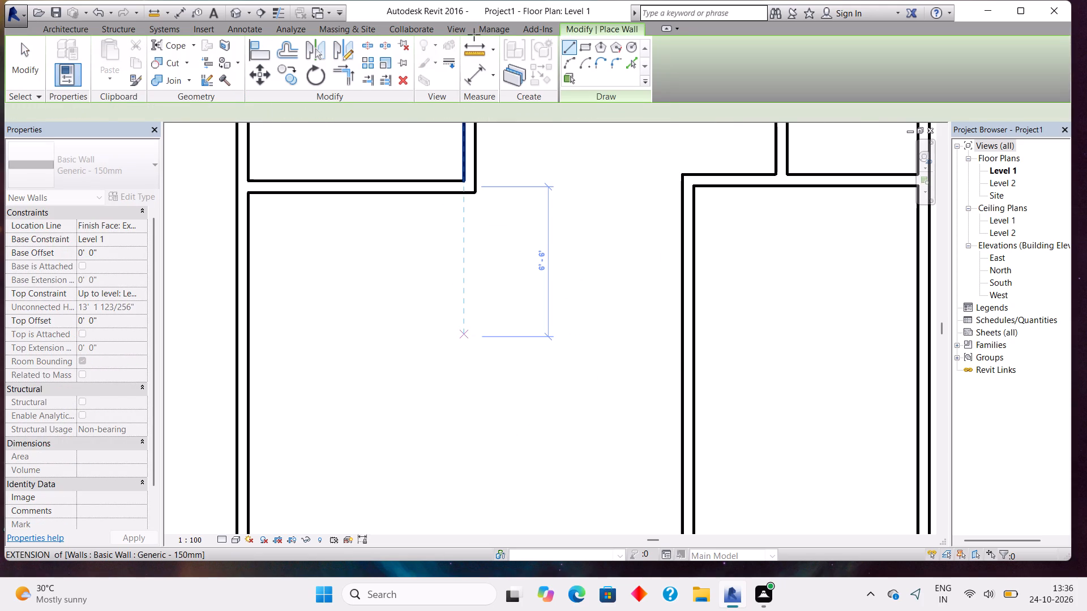
left_click(480, 195)
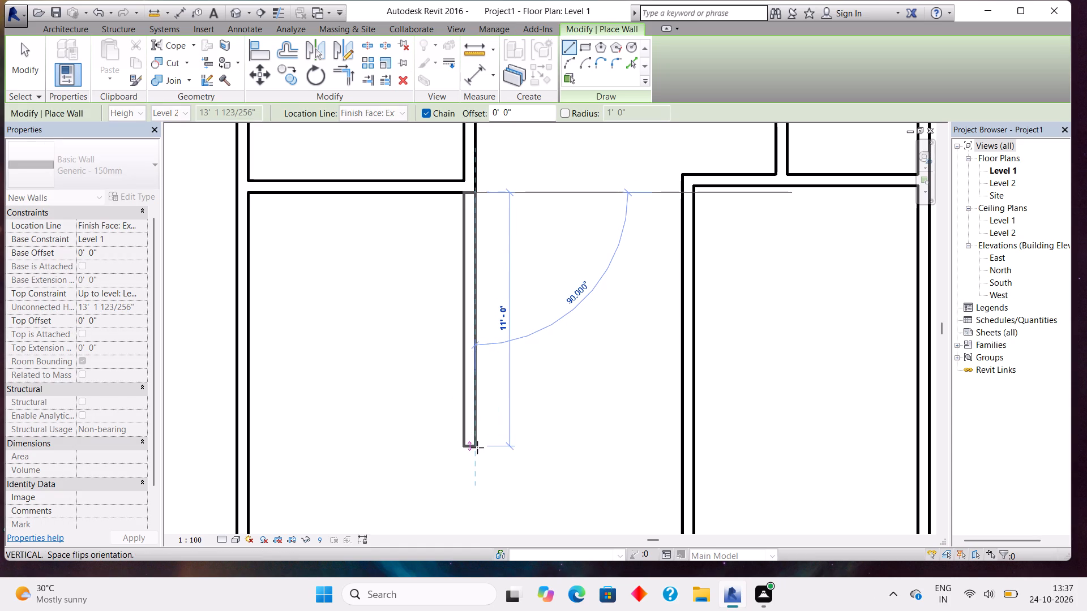
left_click(478, 448)
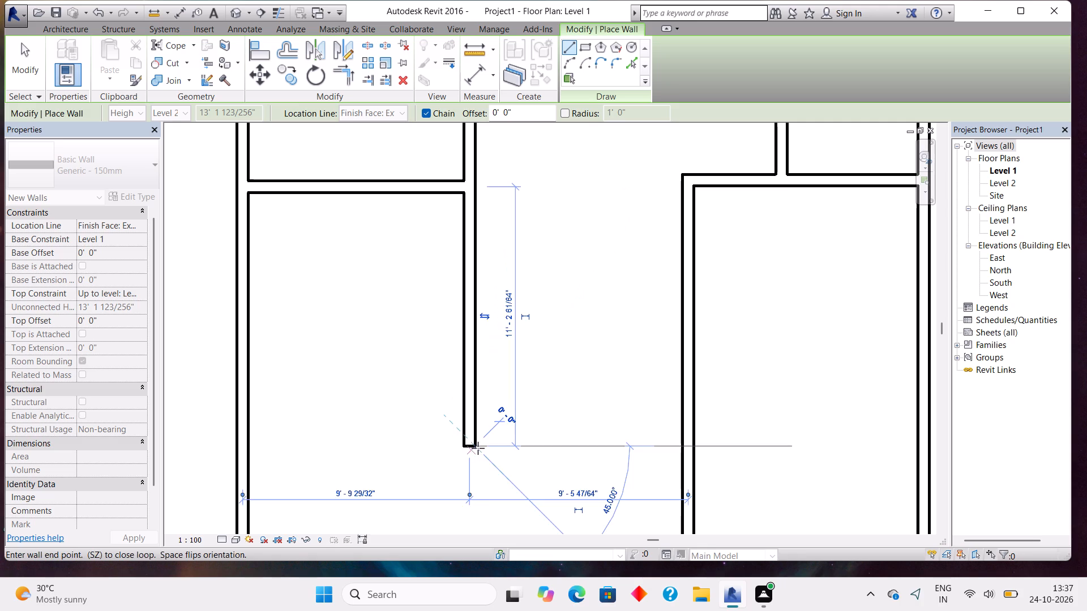
left_click(679, 450)
key("Escape")
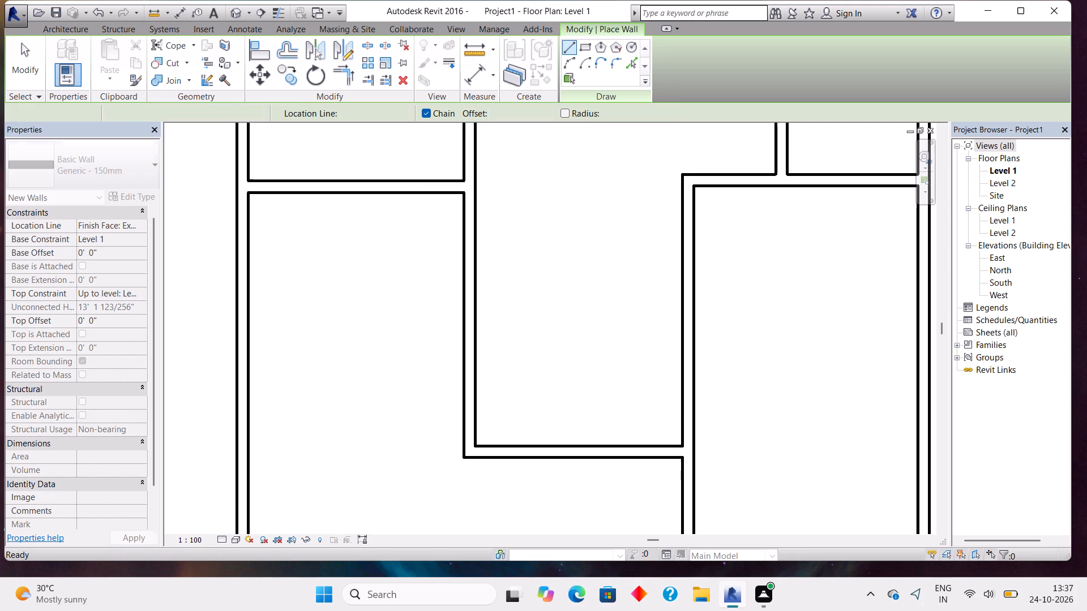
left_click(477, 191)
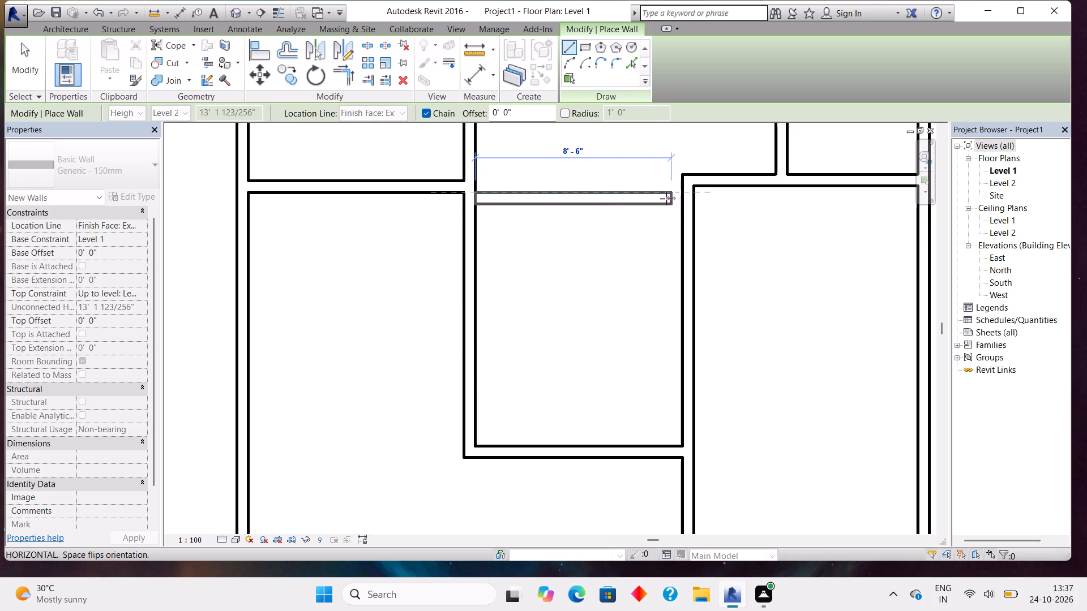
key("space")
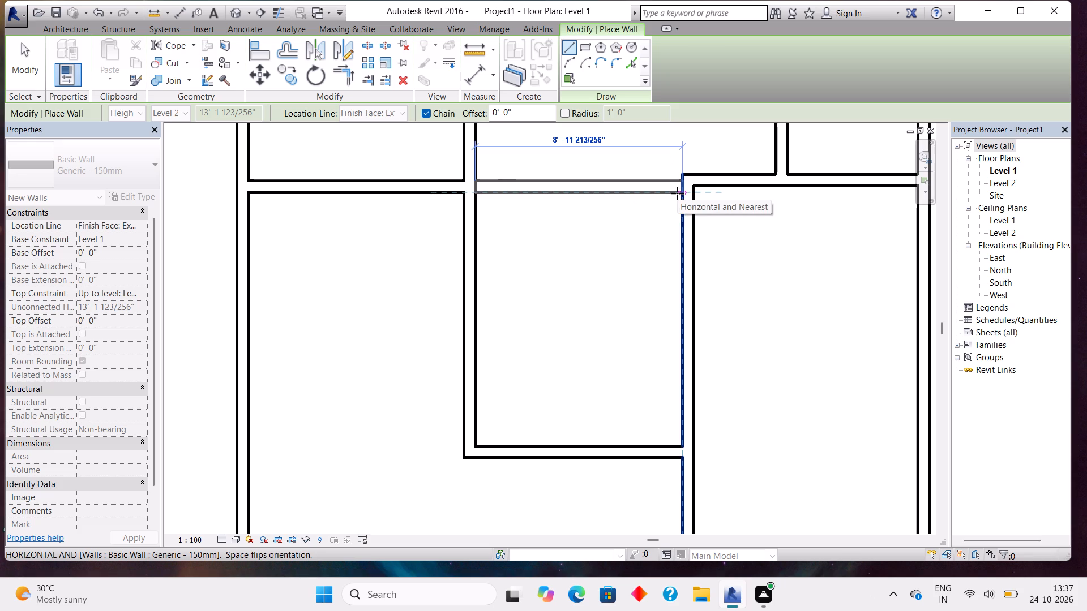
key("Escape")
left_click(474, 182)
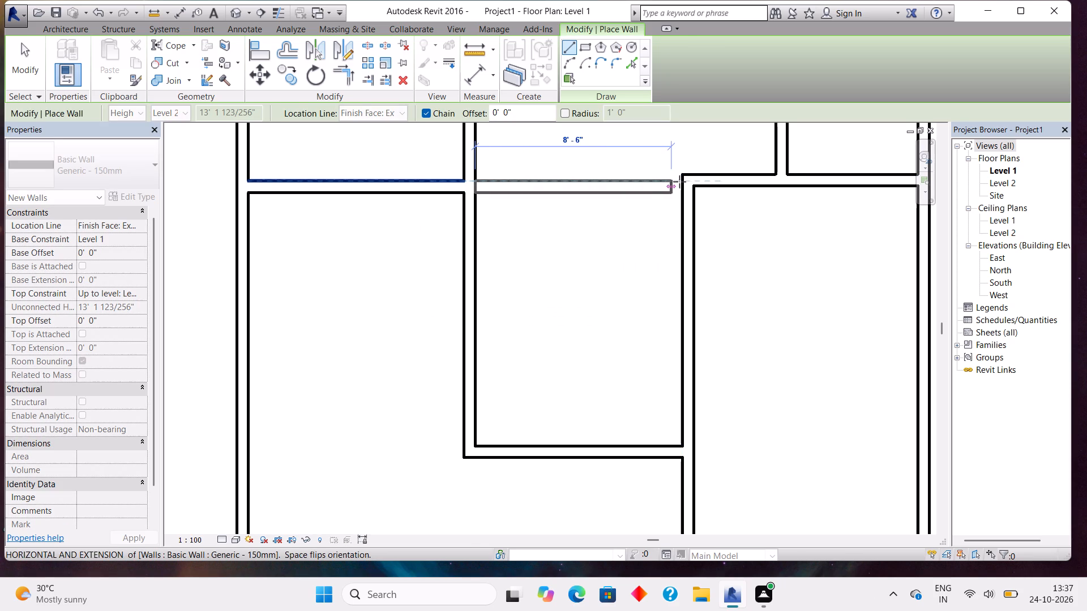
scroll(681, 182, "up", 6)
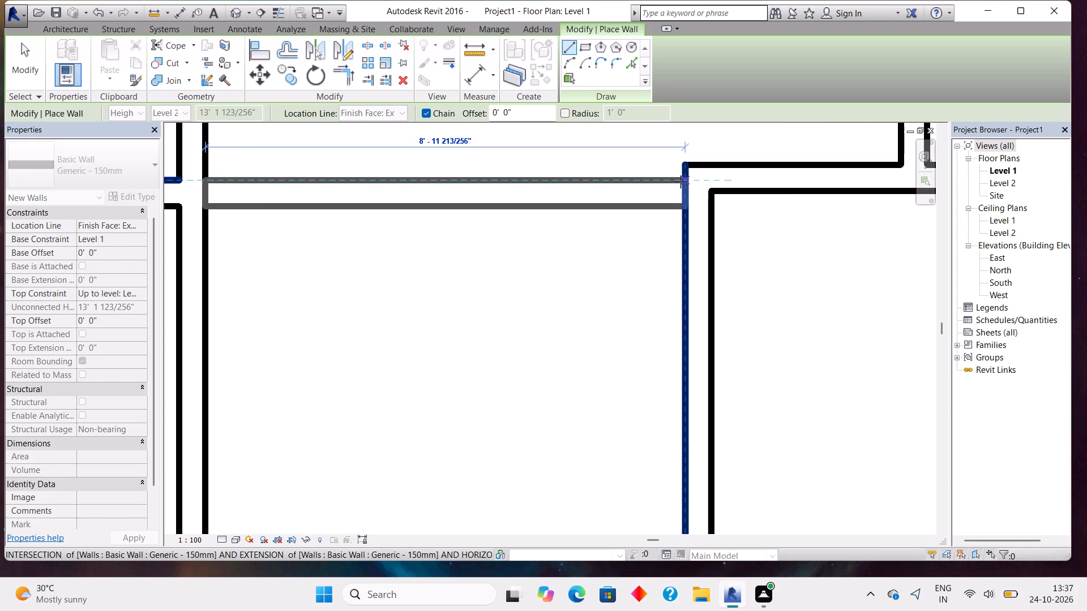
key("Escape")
Close the top of the central room with a wall about 9'-0" long from the bottom-right room's upper-left corner to the opposite vertical wall.
left_click(684, 167)
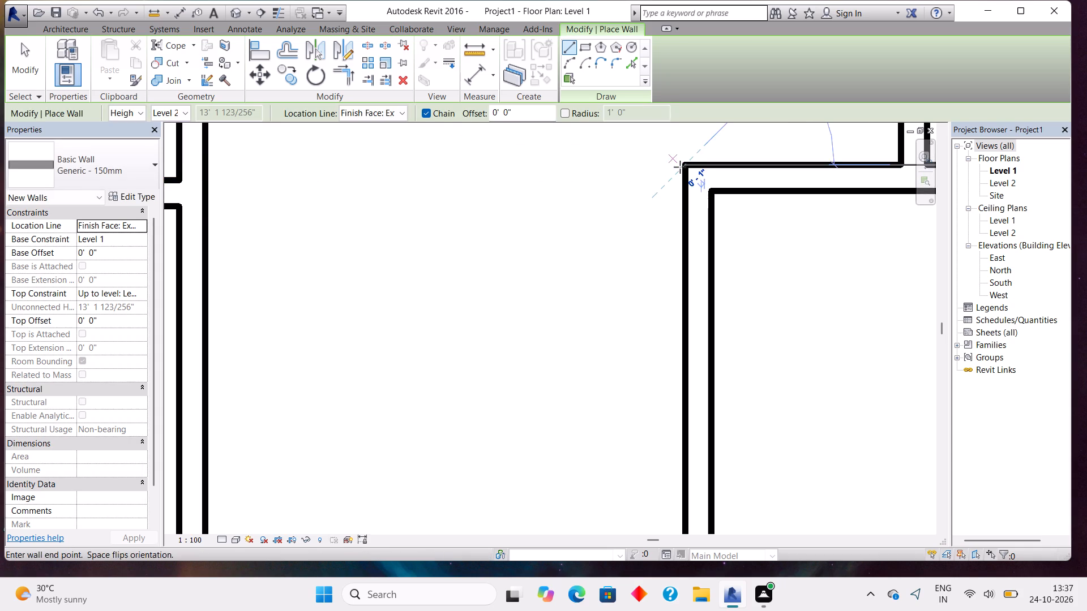
key("space")
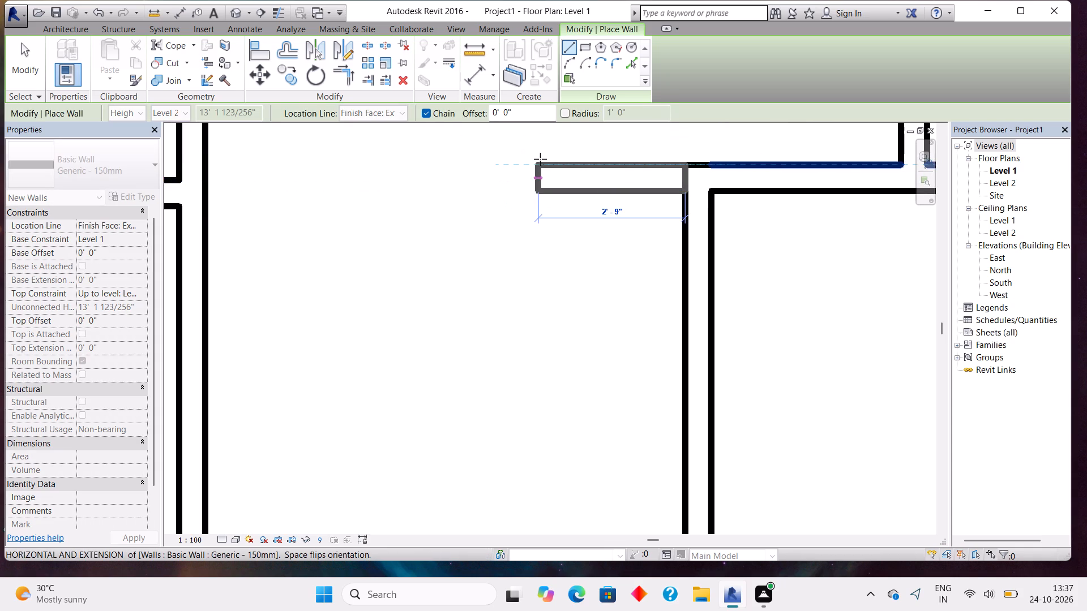
left_click(199, 167)
key("Escape")
Examine the overall wall layout of the Level 1 floor plan.
scroll(319, 260, "down", 3)
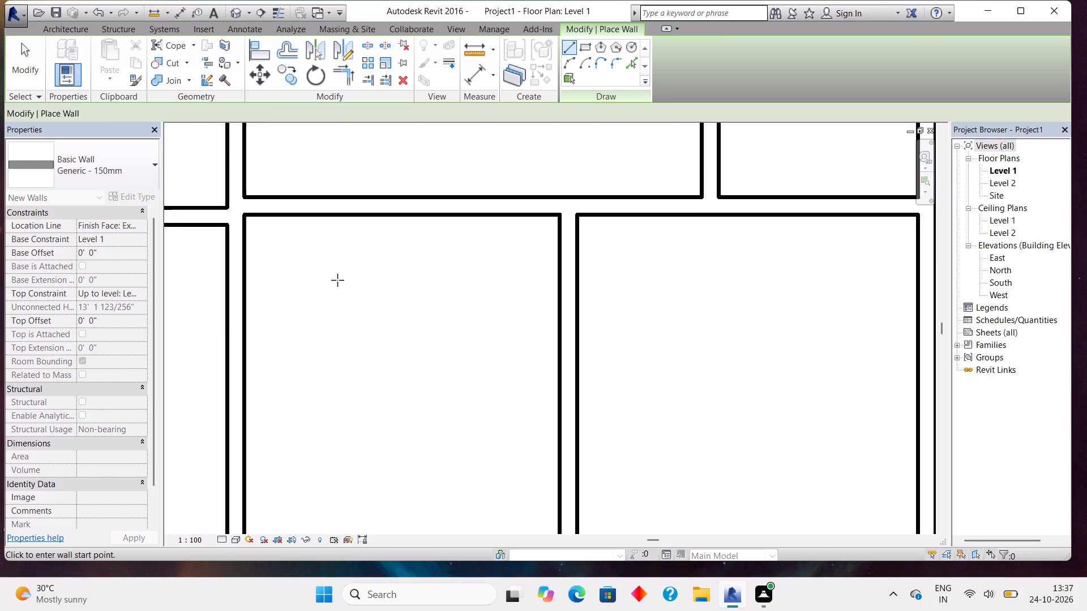
scroll(337, 280, "down", 5)
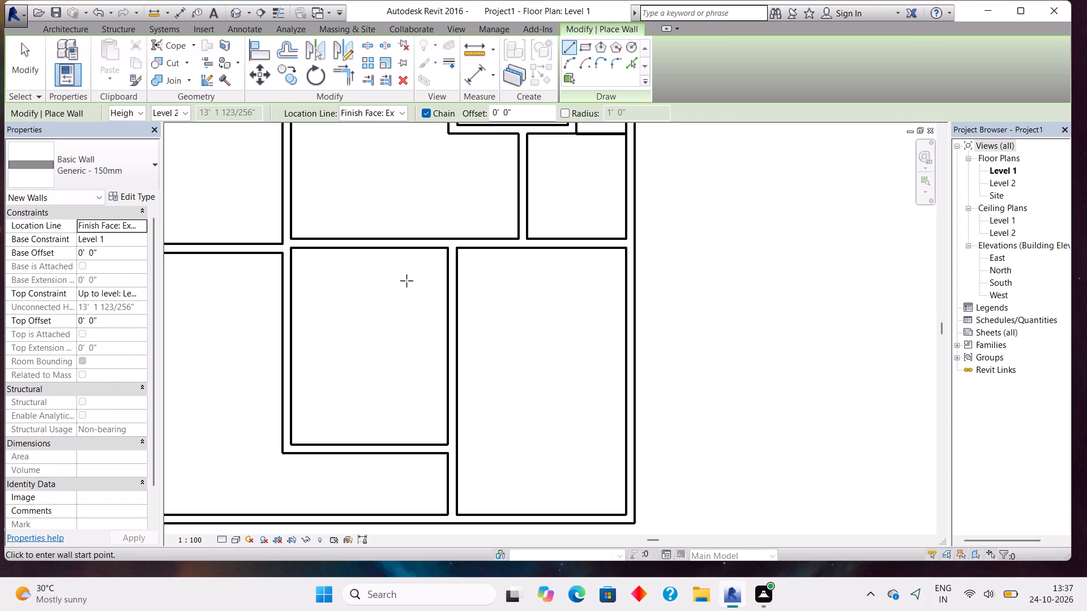
scroll(406, 281, "up", 1)
scroll(406, 281, "down", 6)
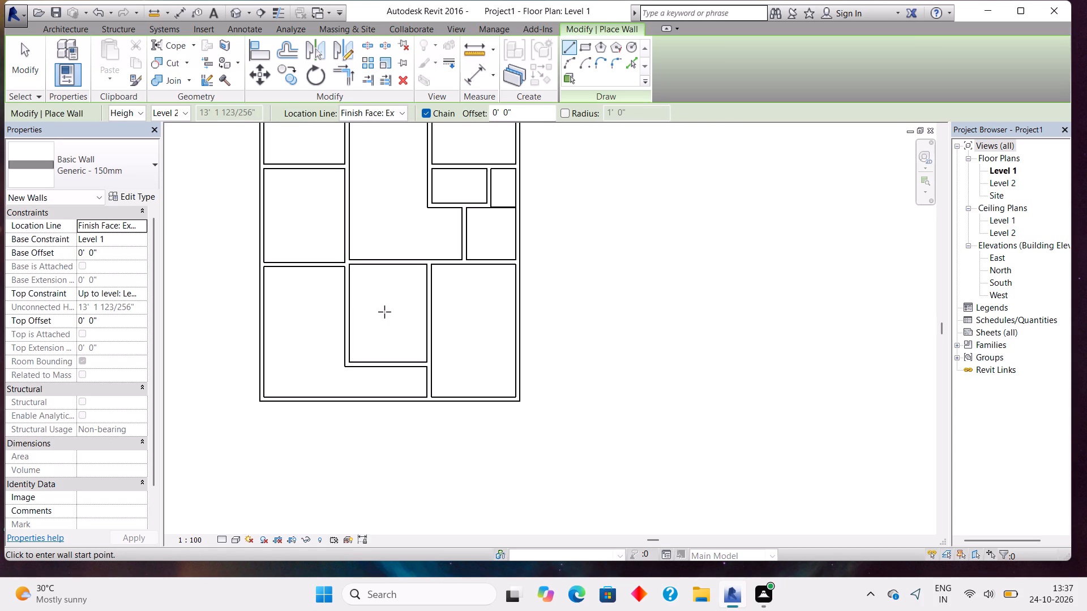
middle_click_drag(384, 312, 577, 300)
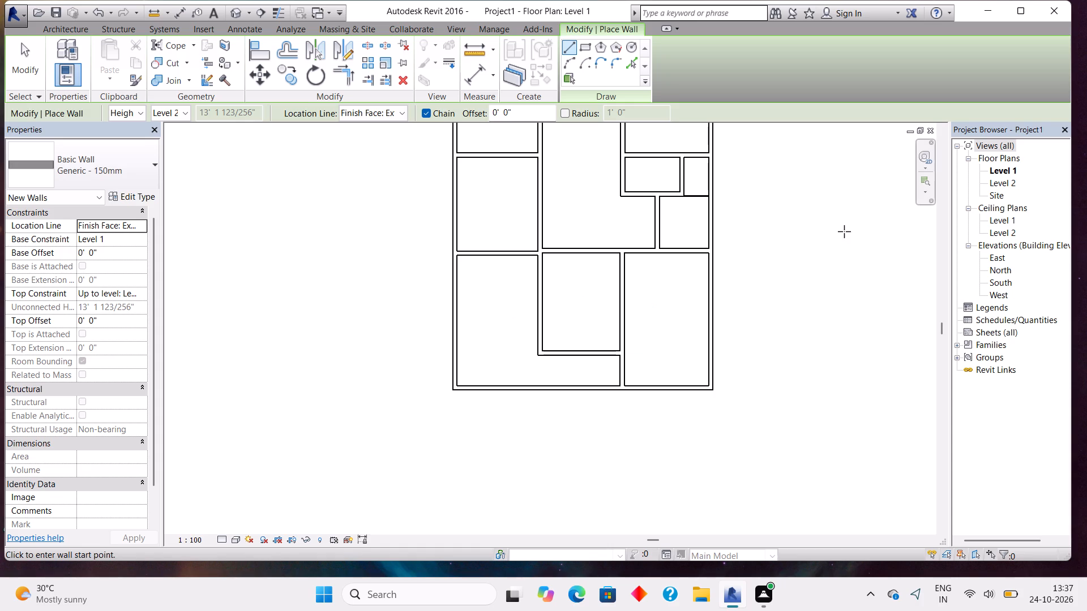
middle_click_drag(780, 234, 756, 346)
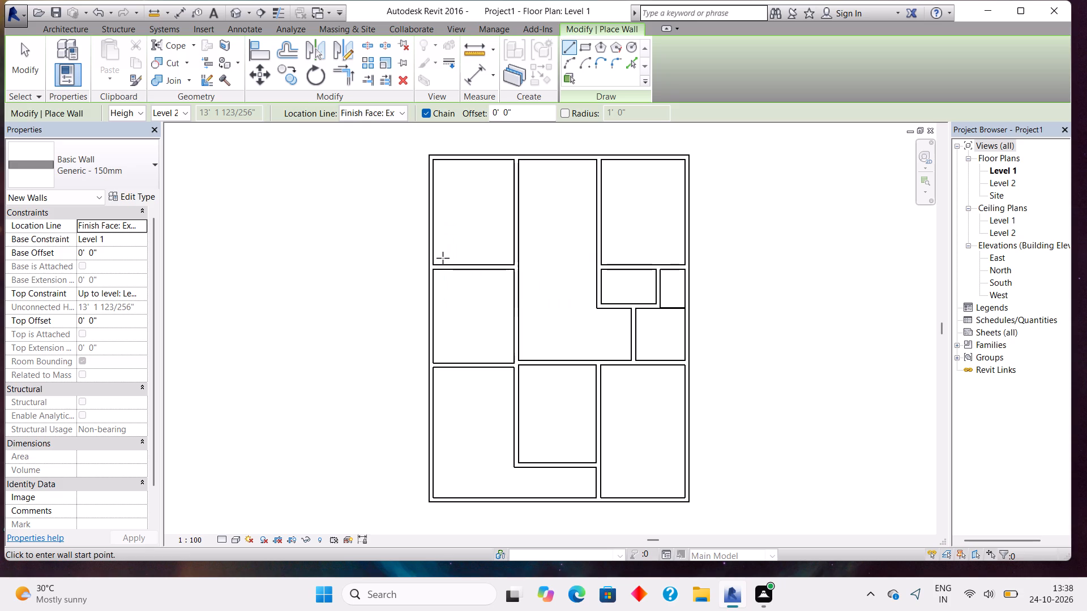
key("Escape")
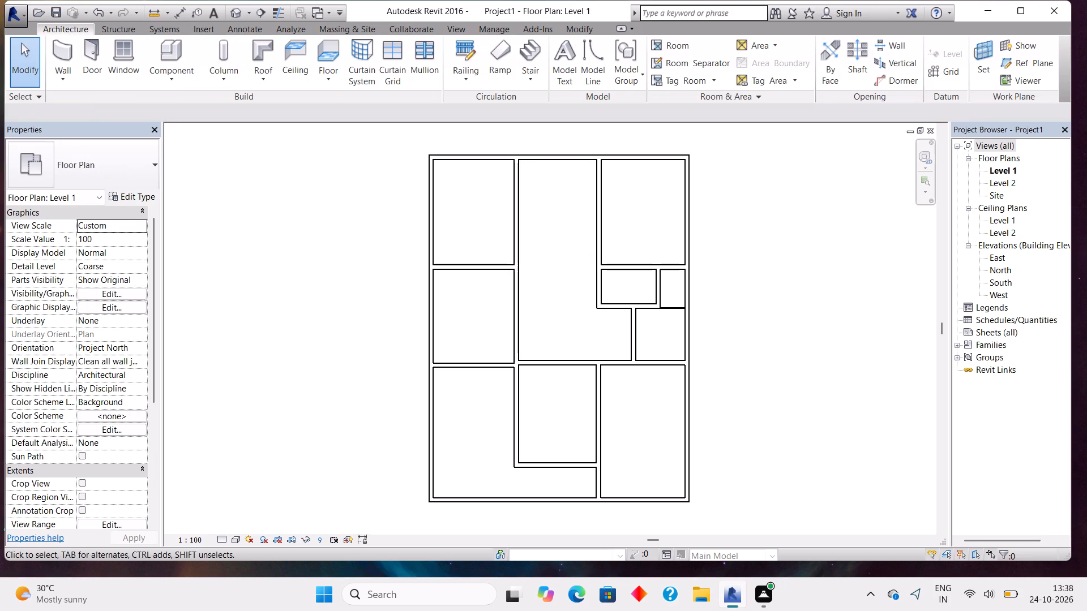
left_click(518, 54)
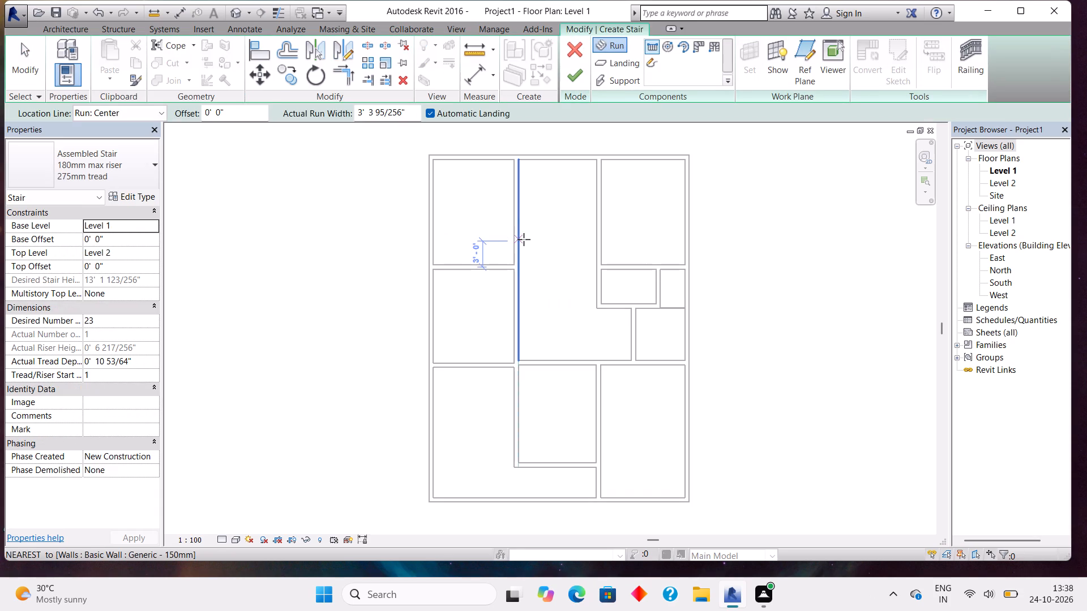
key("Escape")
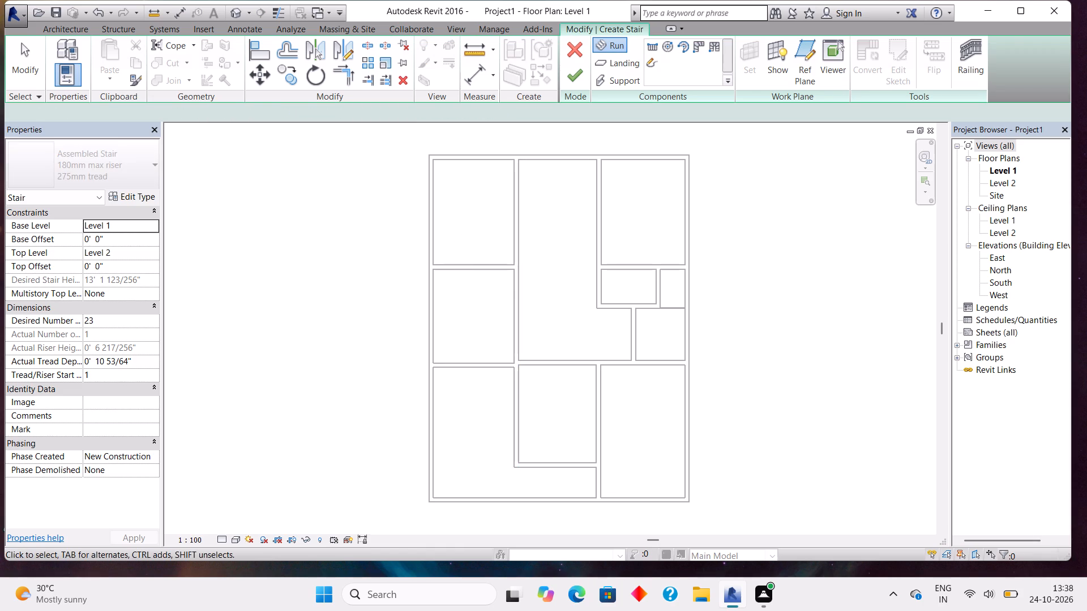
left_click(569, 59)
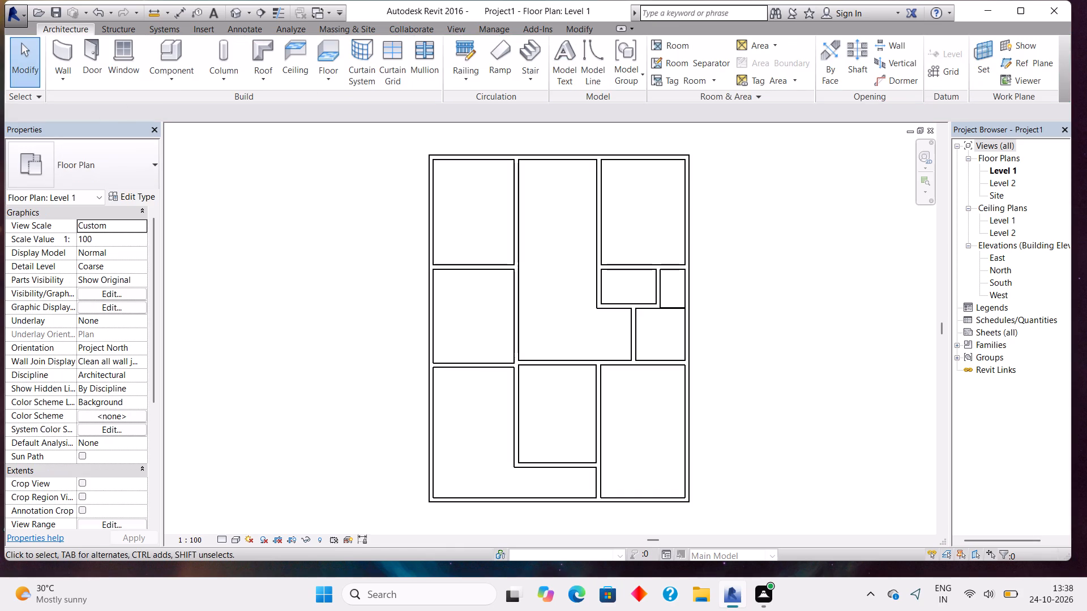
Place M_Single-Flush 0915 x 2134mm doors swinging into the top-left, top-right and middle-left rooms, each about 2'-0" from the horizontal wall between upper and middle rooms.
left_click(84, 46)
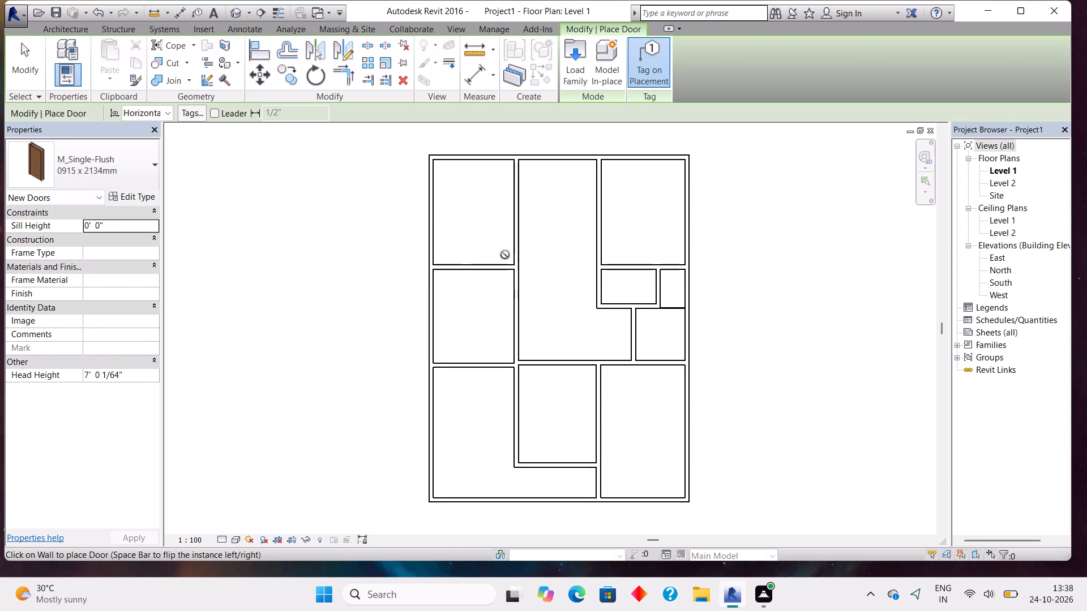
key("space")
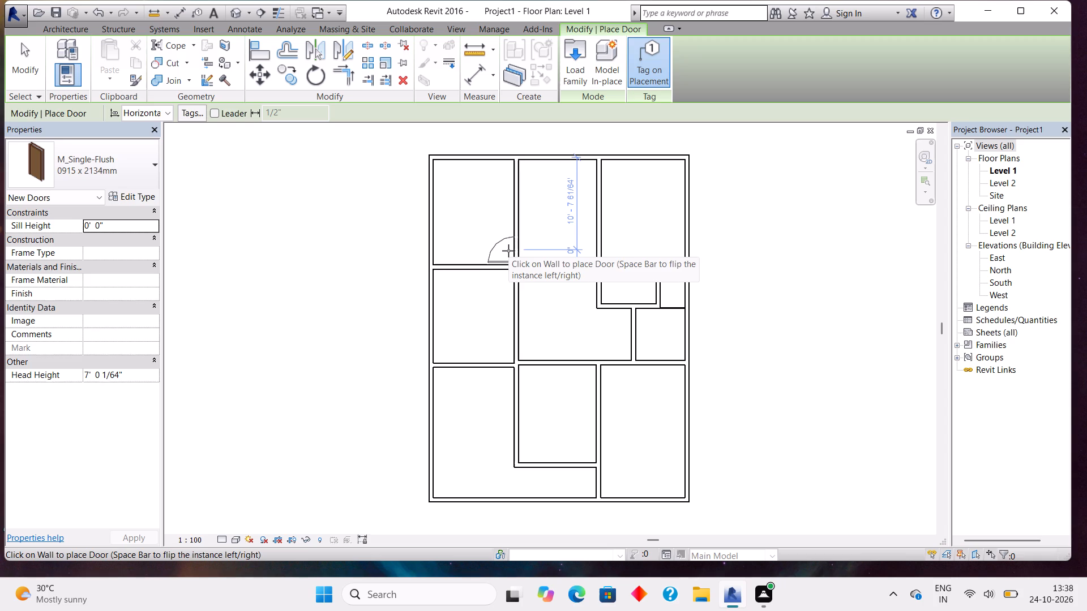
left_click(508, 251)
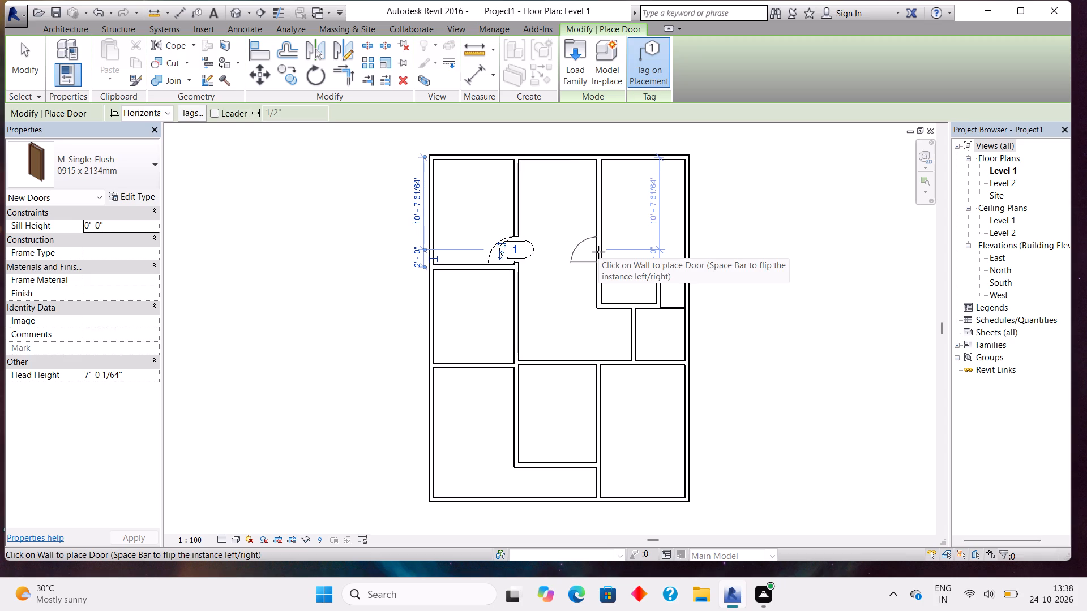
key("space")
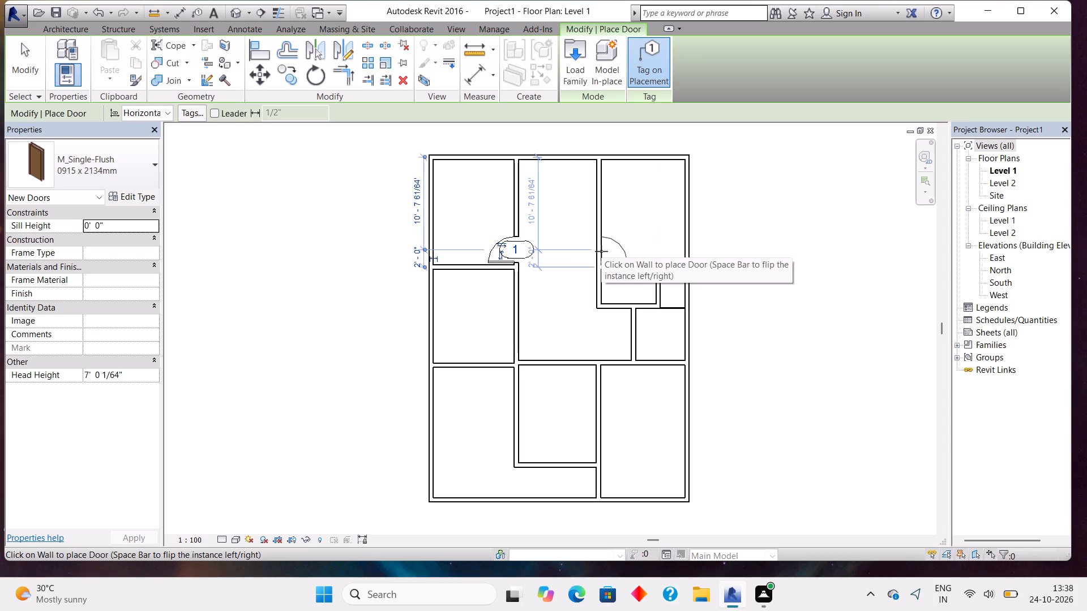
left_click(601, 251)
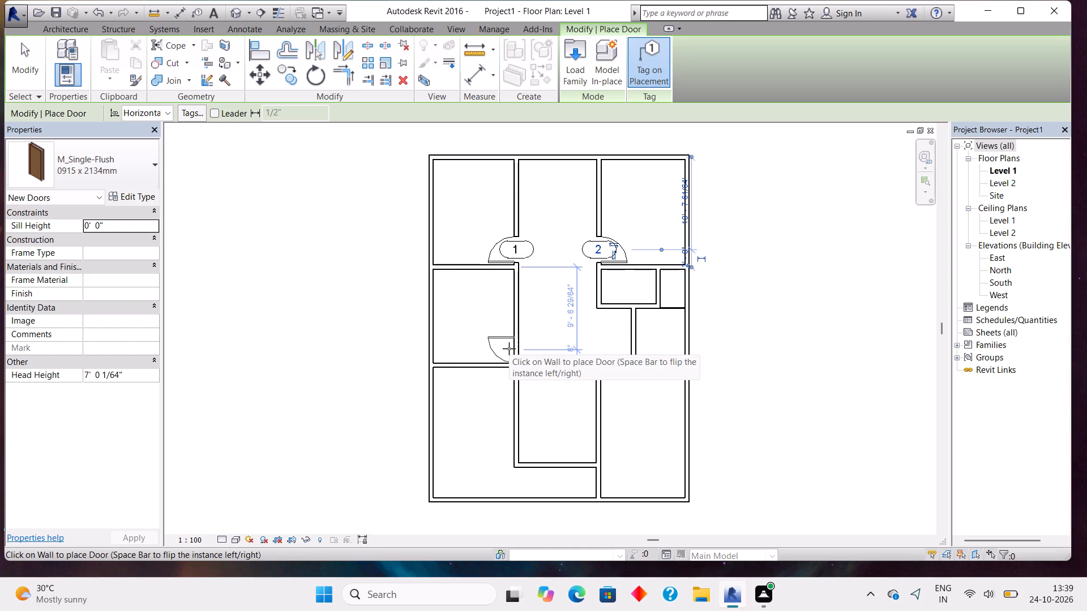
left_click(510, 286)
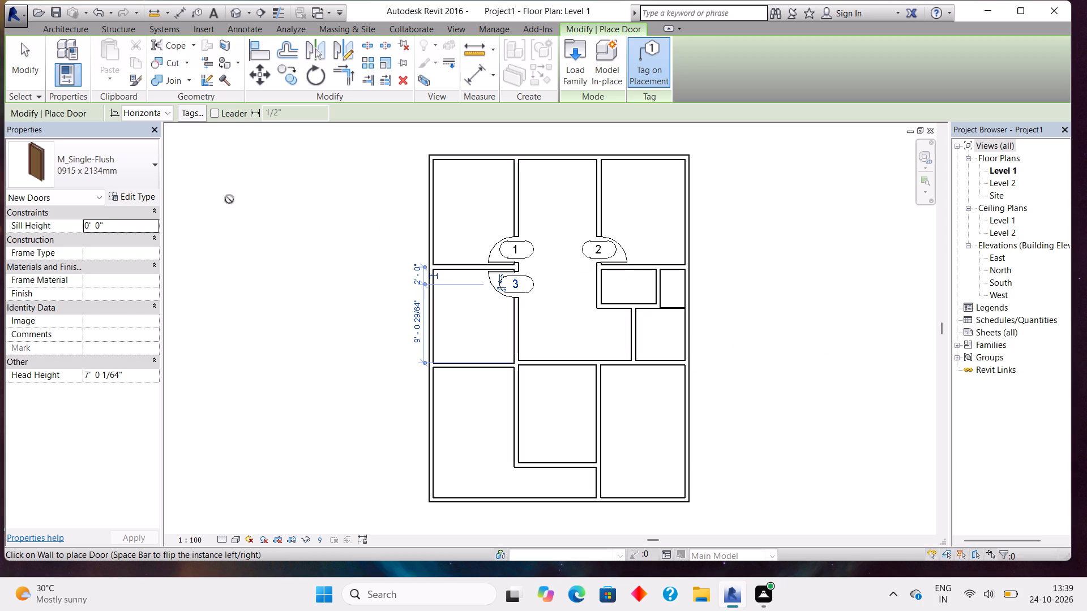
Place 0762 x 2032mm doors in the top wall of the small room below the top-right room and low on the left wall of the room beneath.
left_click(133, 169)
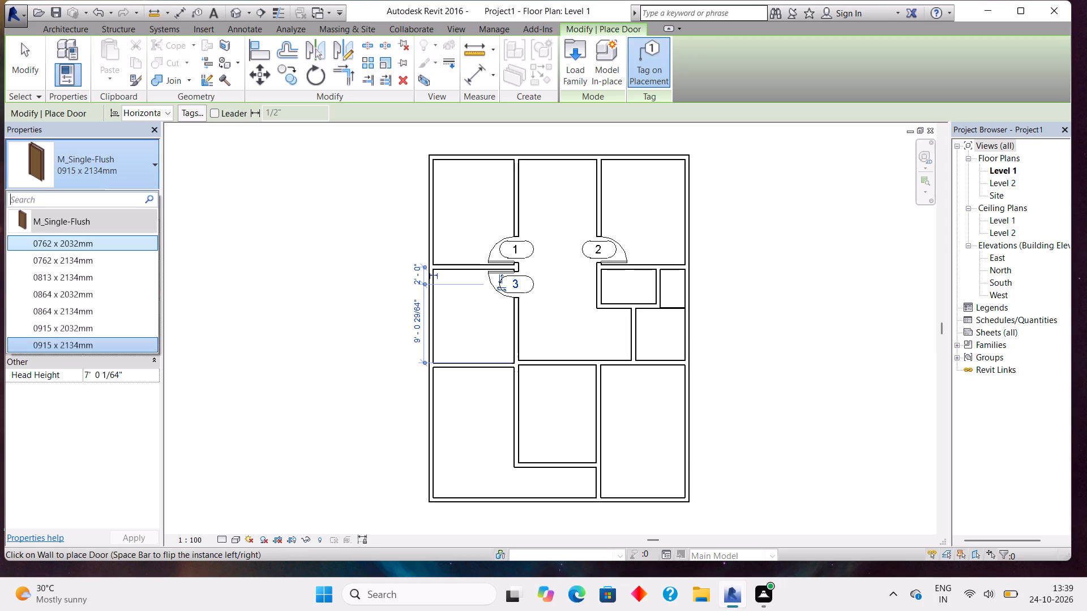
left_click(105, 238)
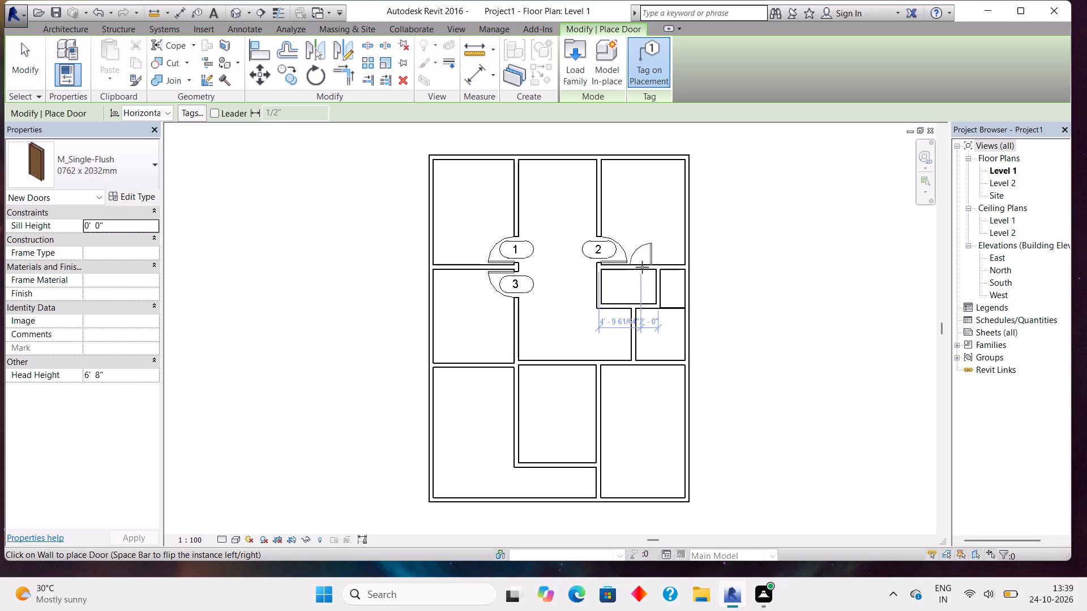
key("space")
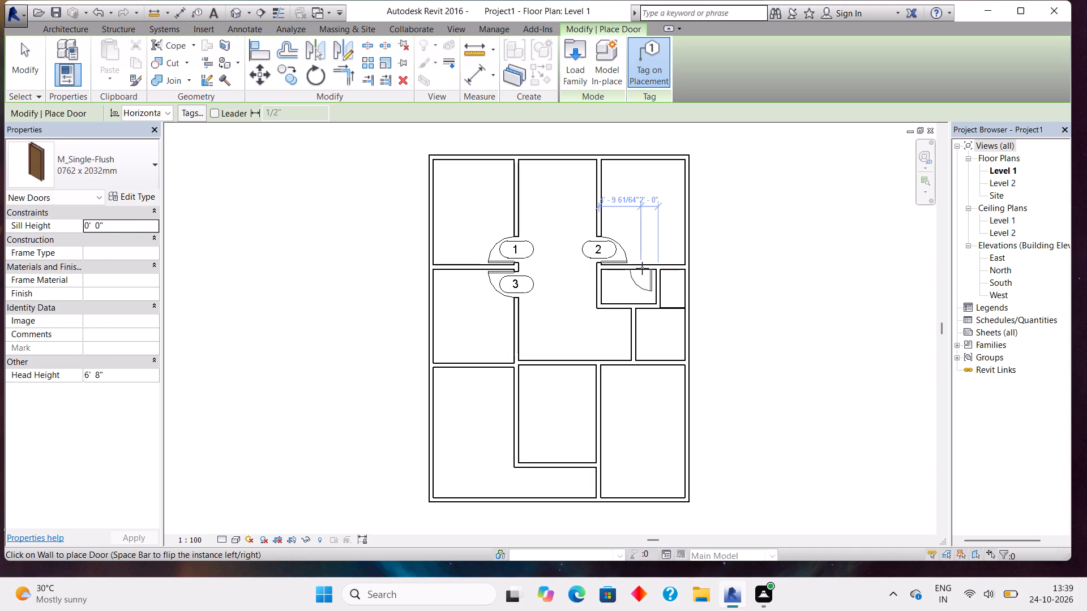
left_click(642, 268)
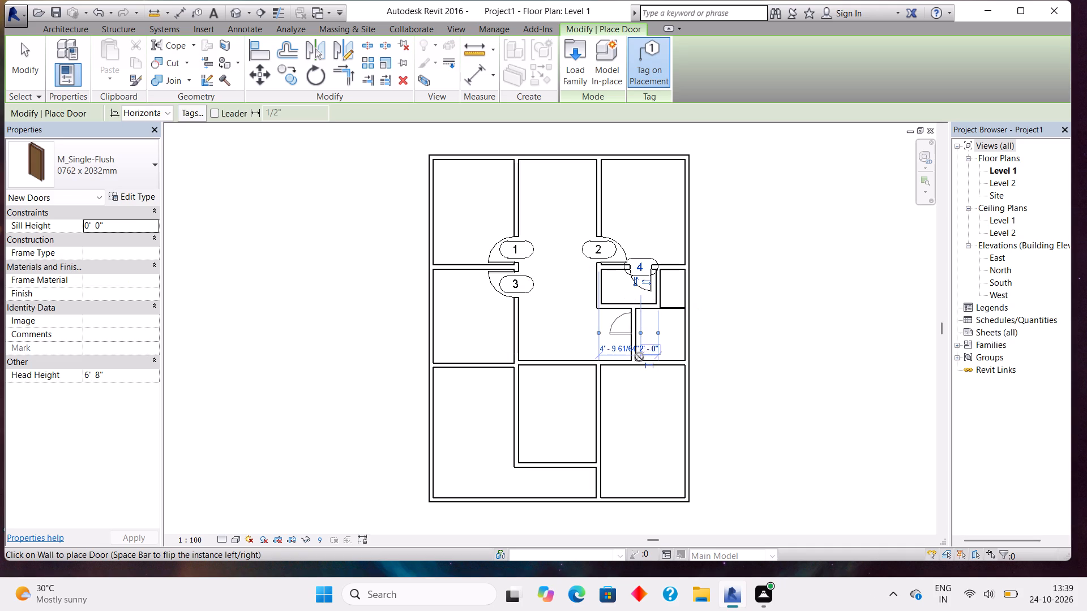
key("Escape")
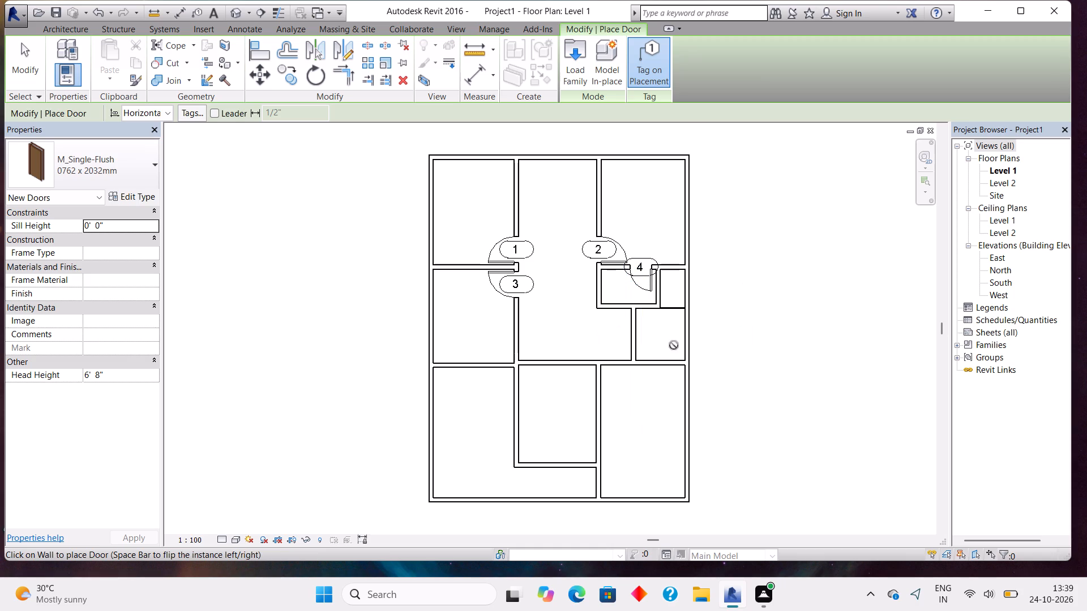
scroll(670, 344, "up", 3)
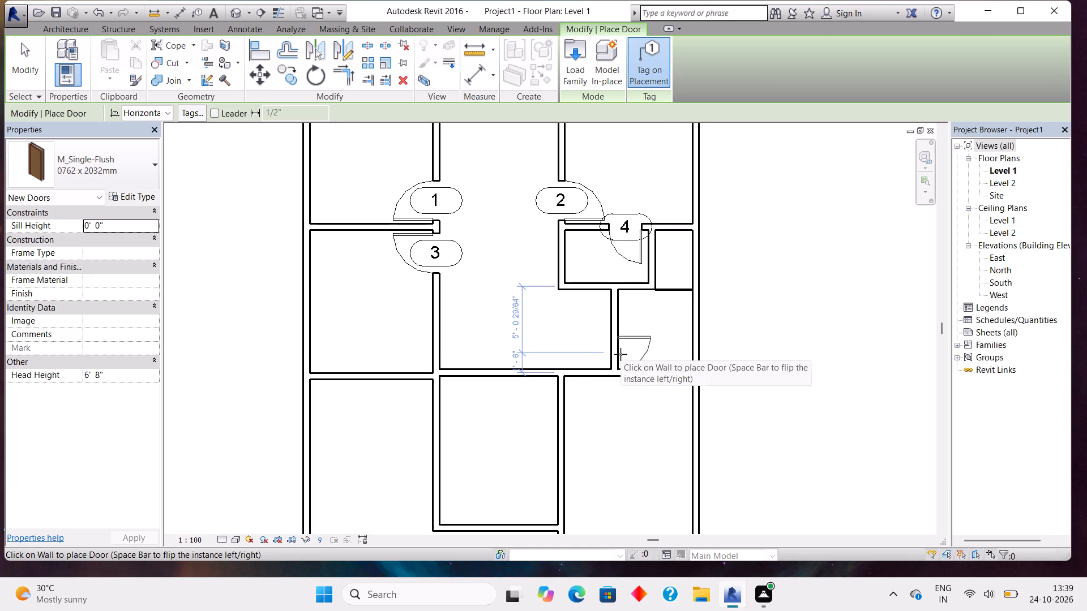
key("space")
left_click(620, 354)
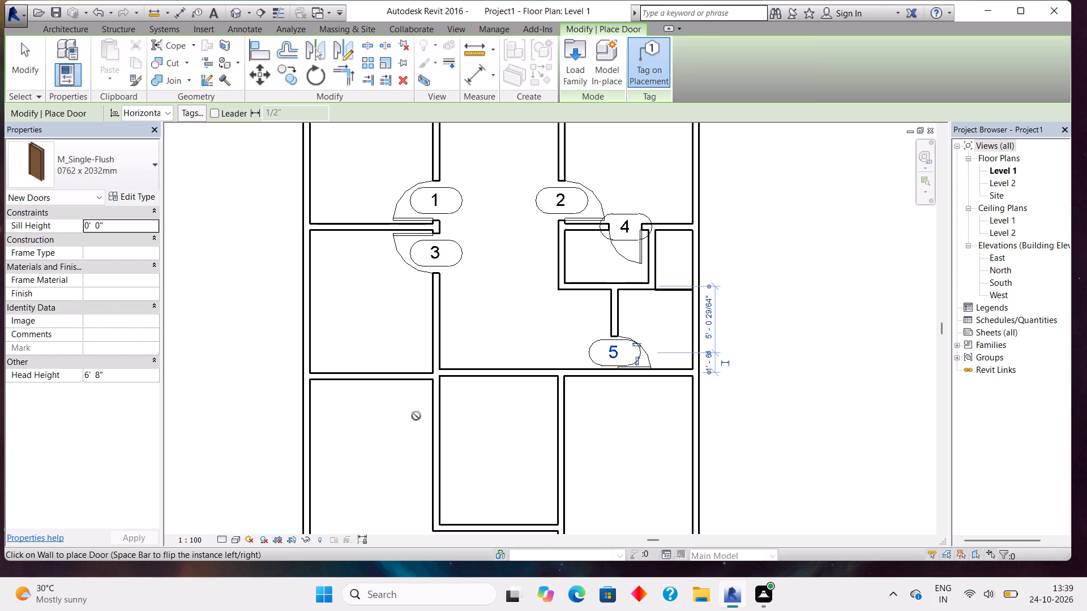
Place 0864 x 2134mm doors swinging into the lower central room, near the top of its left wall and the right end of its top wall.
left_click(63, 161)
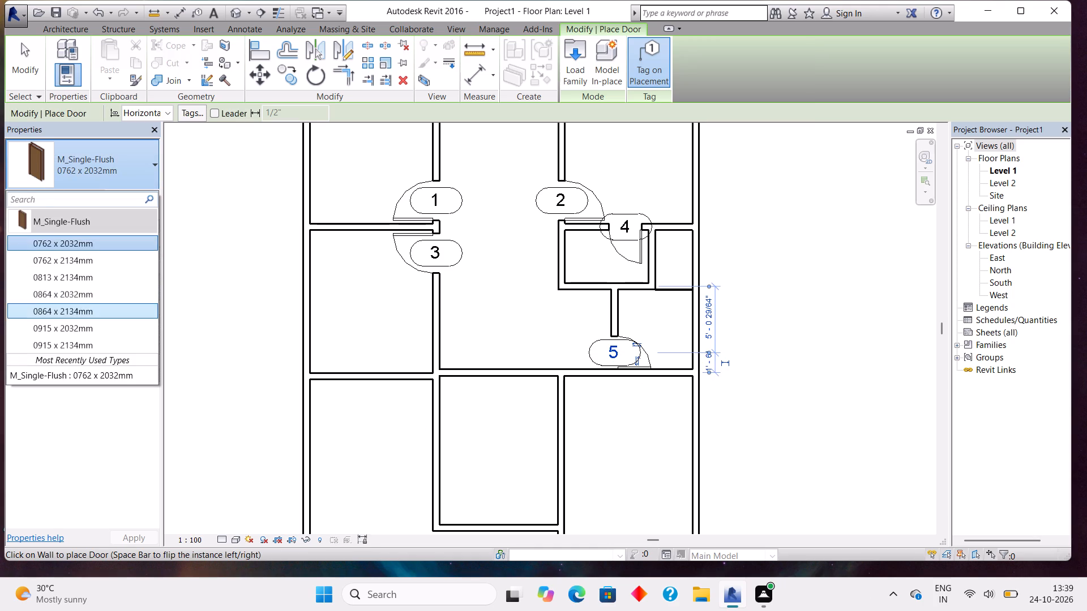
left_click(90, 310)
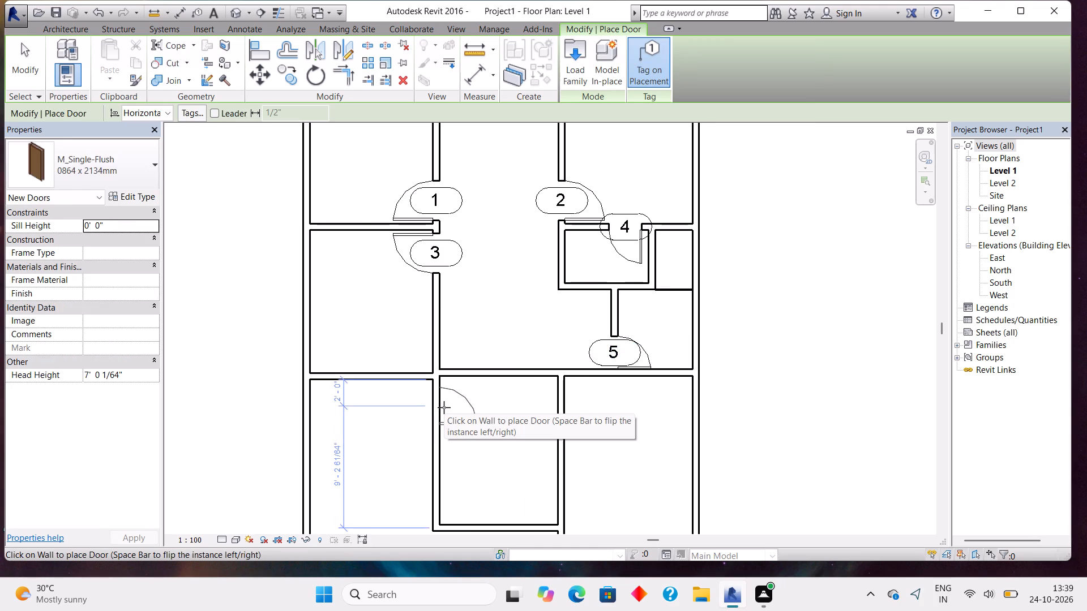
key("space")
left_click(444, 402)
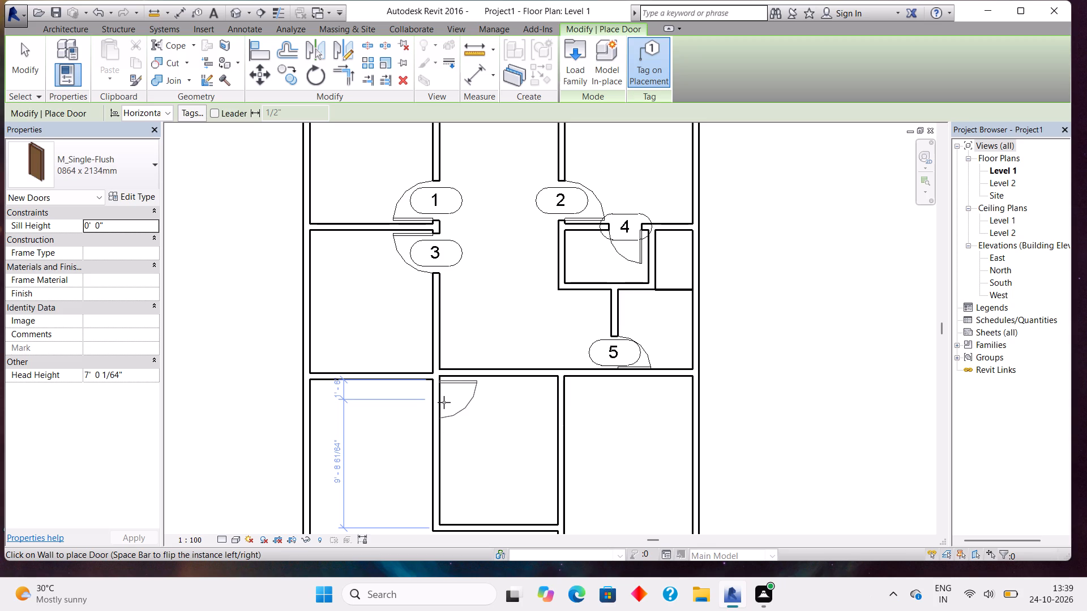
key("Escape")
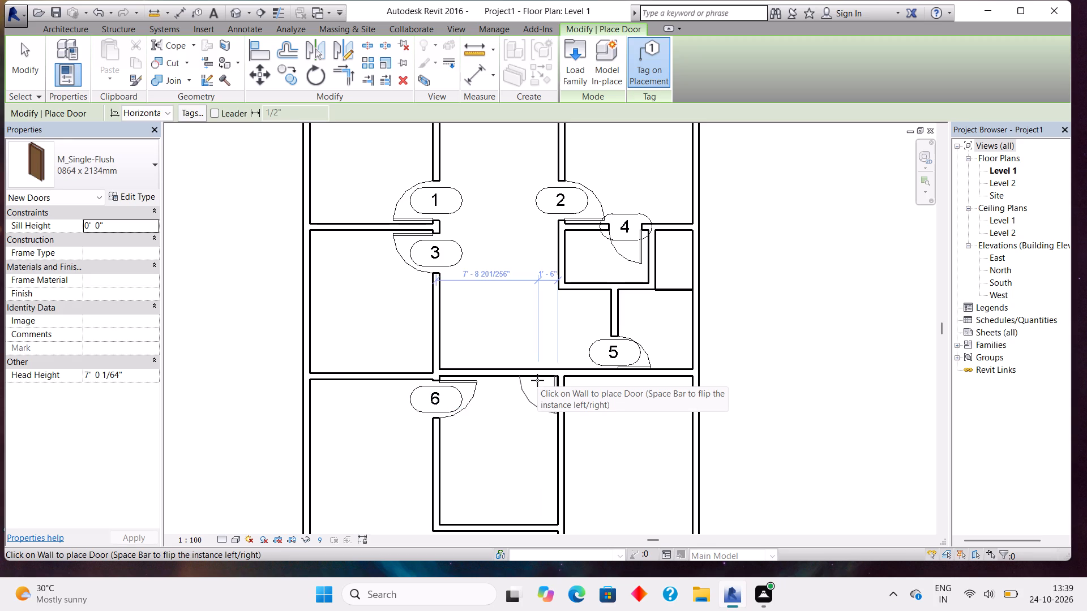
left_click(537, 380)
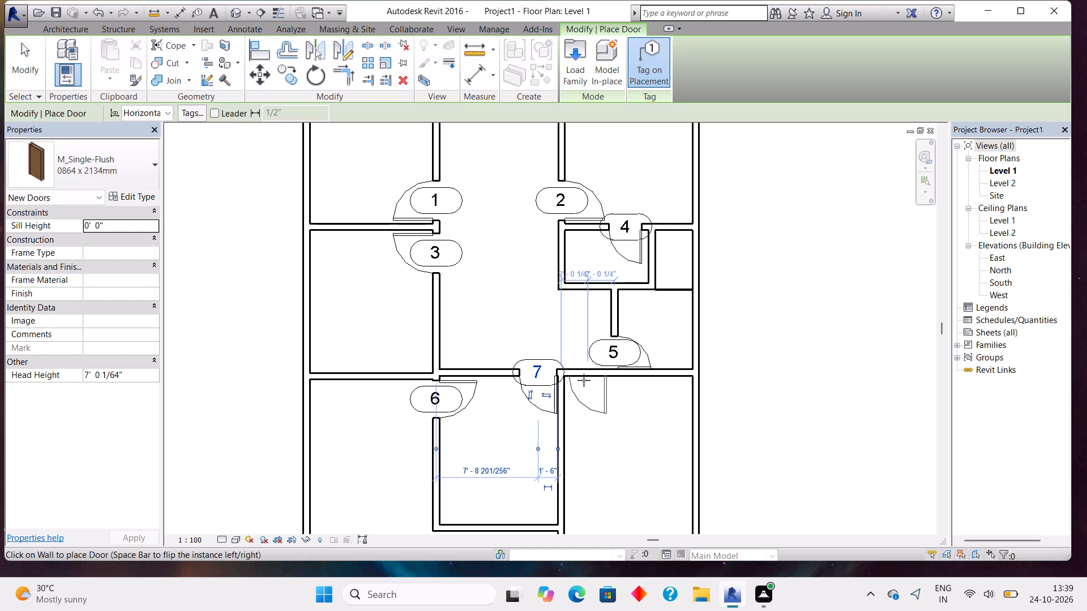
Place 0915 x 2032mm doors swinging into the bottom-right room, at its top wall's left end and its left wall's lower end.
key("space")
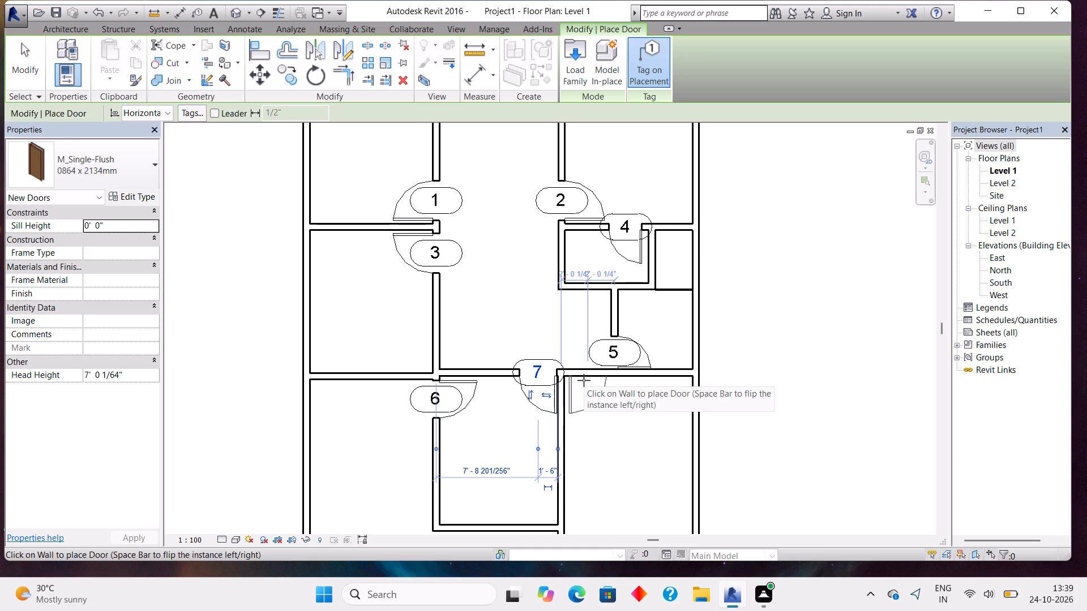
left_click(105, 175)
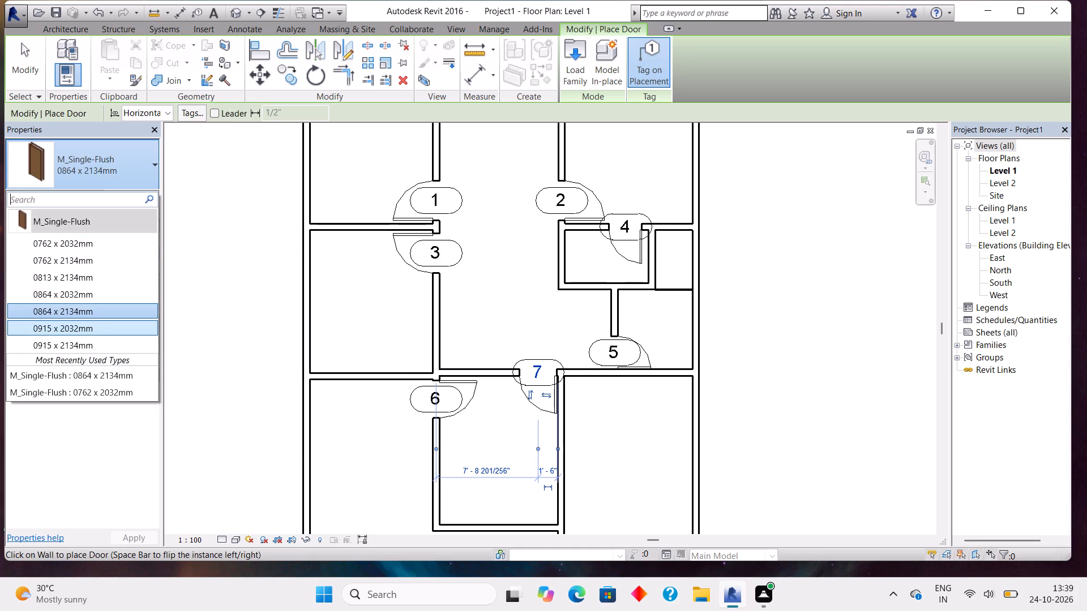
left_click(99, 331)
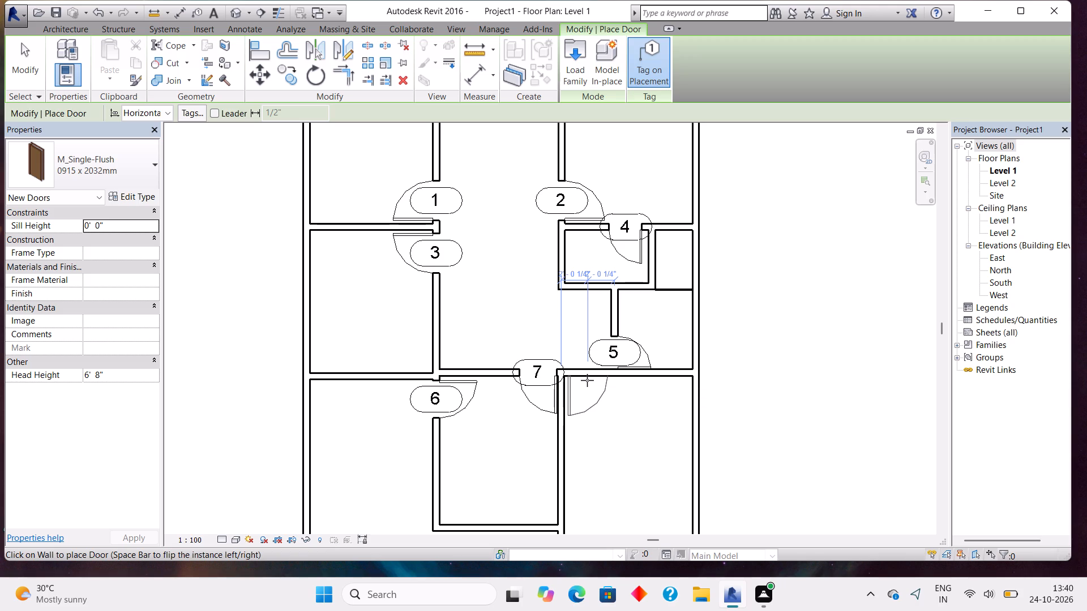
left_click(587, 380)
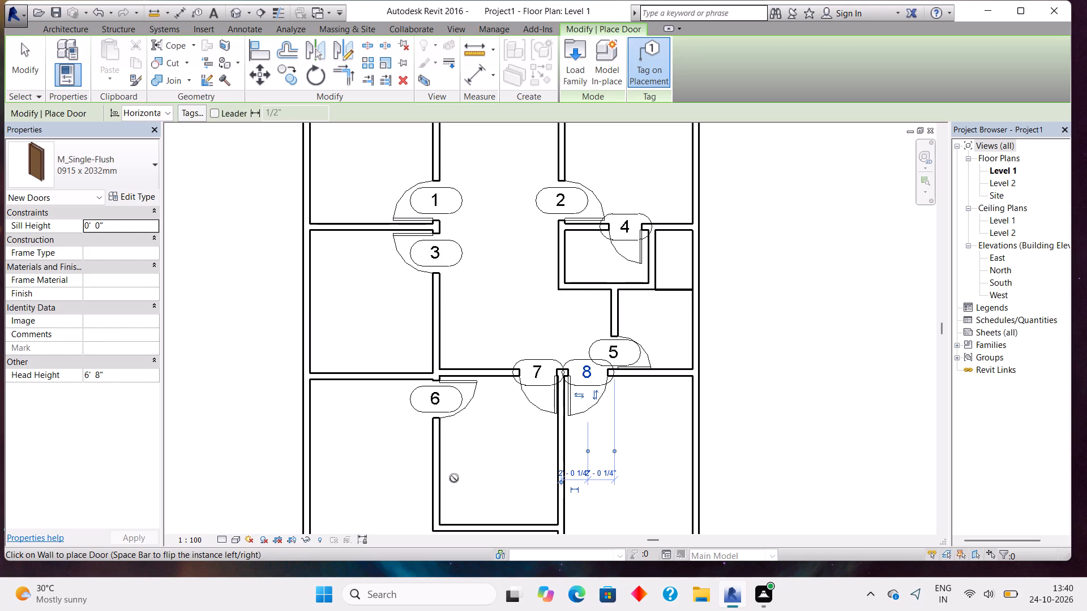
middle_click_drag(564, 486, 524, 303)
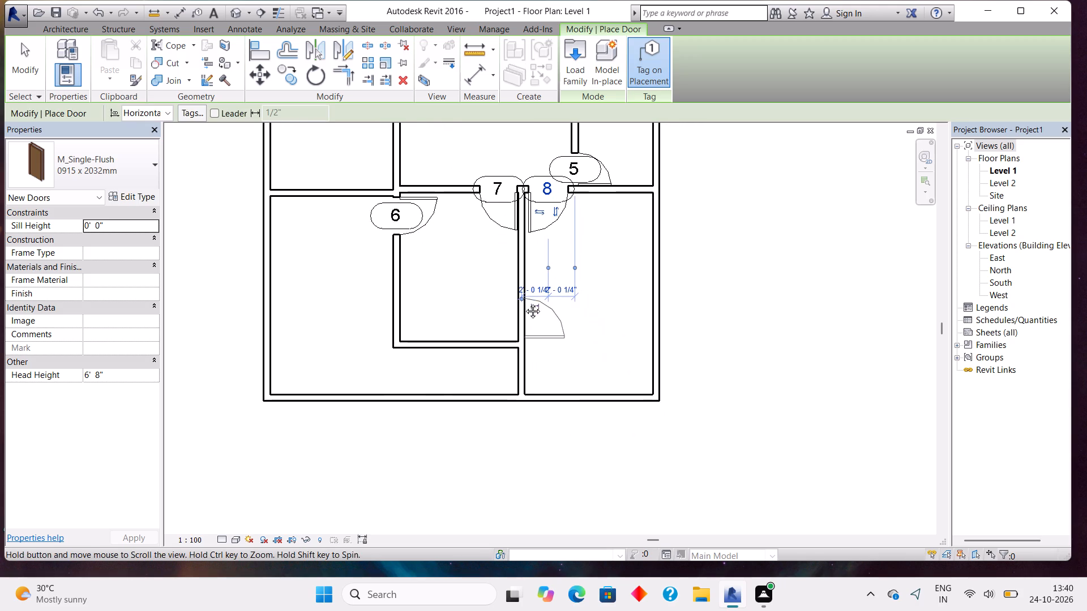
left_click(530, 368)
key("Escape")
key("Escape")
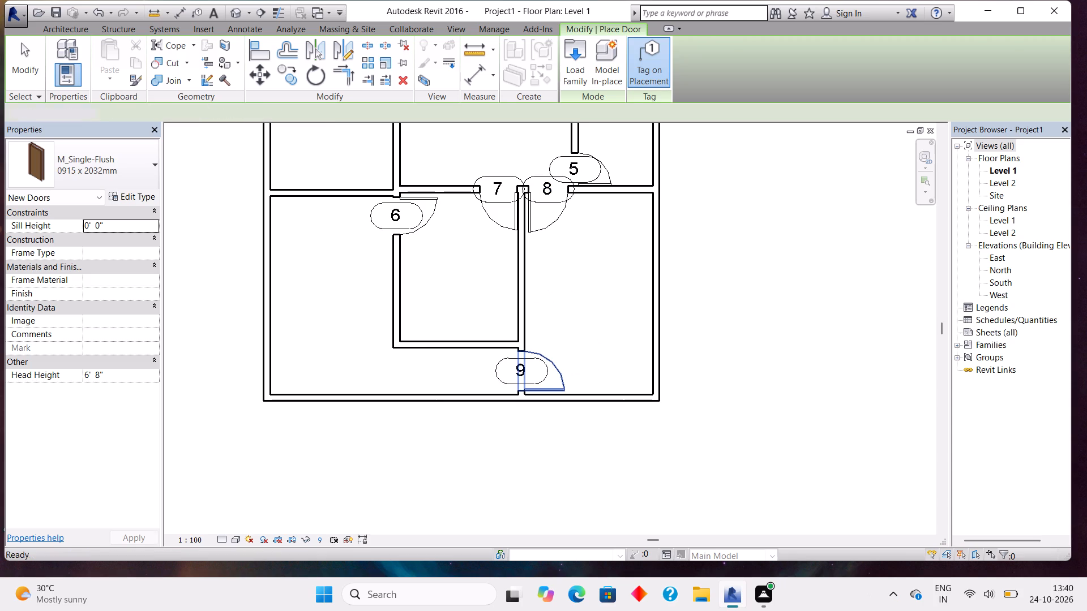
Delete door tags 9, 6, 7, 8 and 5 in the lower part of the plan, keeping the doors.
left_click(497, 367)
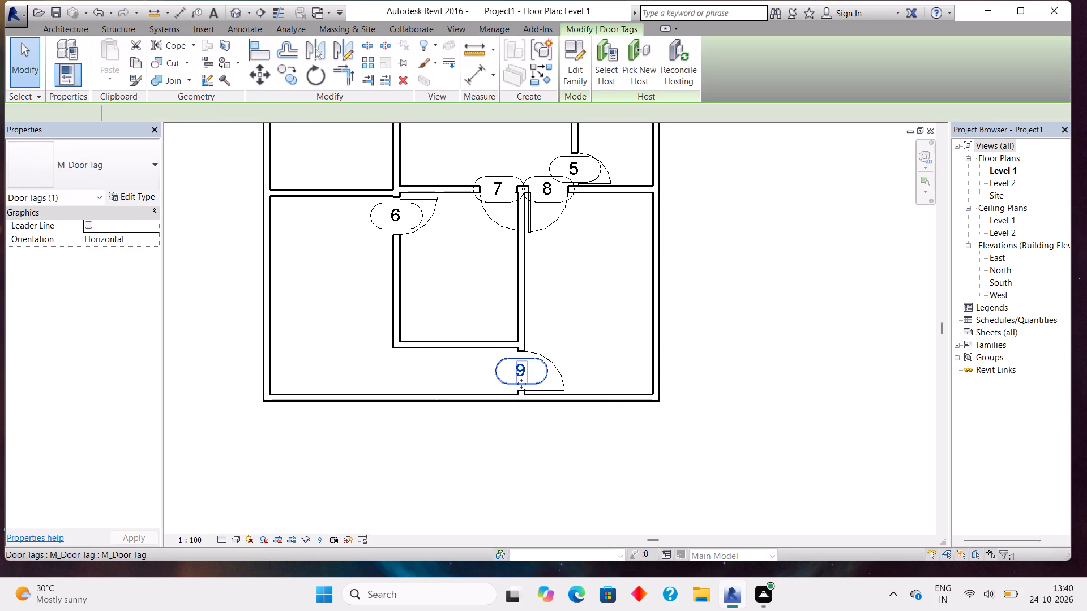
key("Delete")
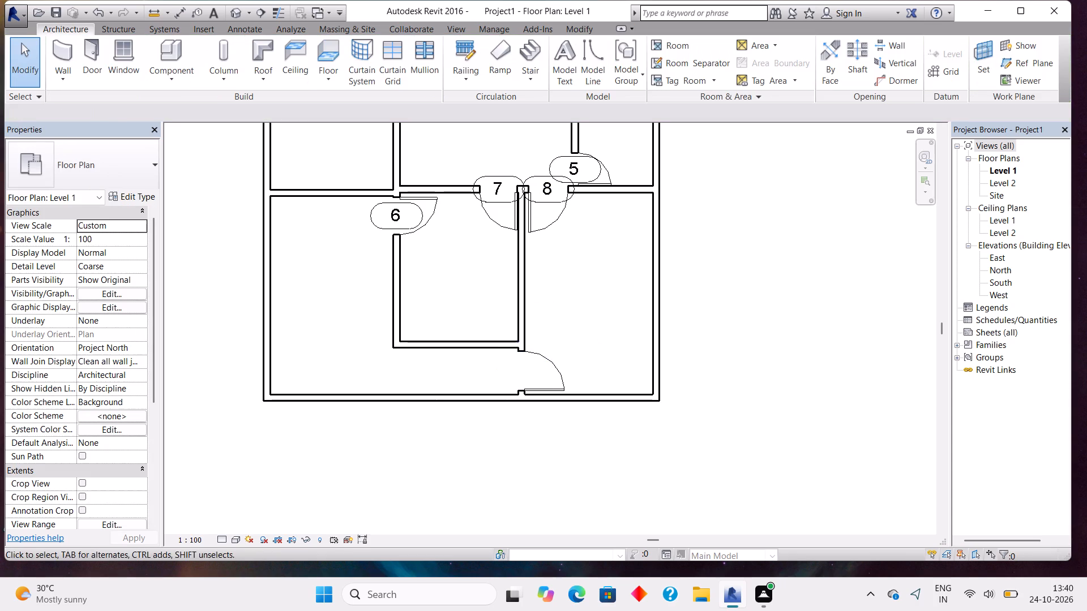
left_click(371, 227)
key("Delete")
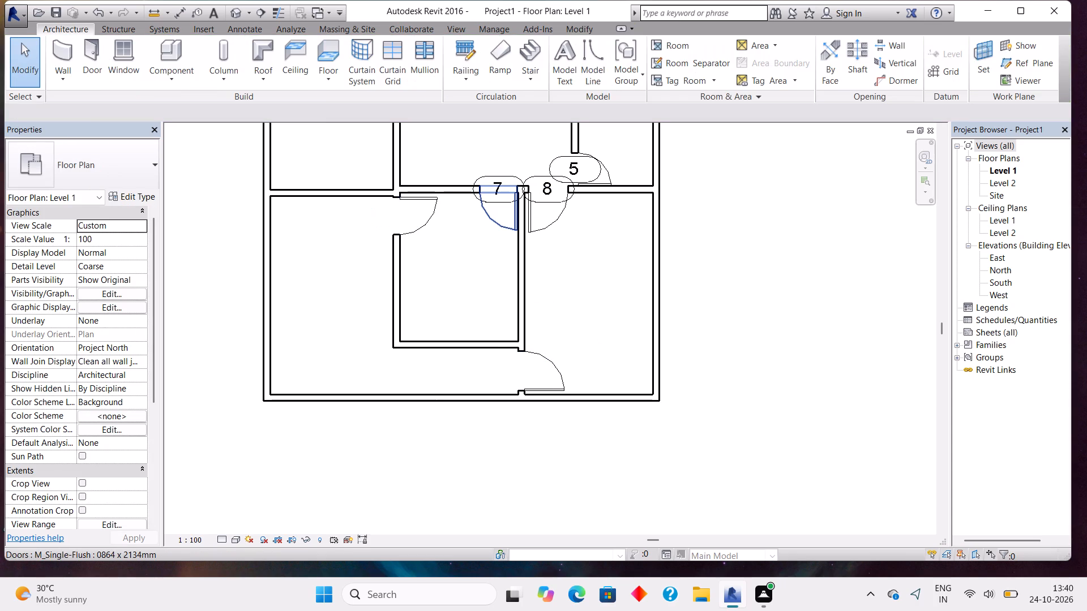
left_click(501, 178)
key("Delete")
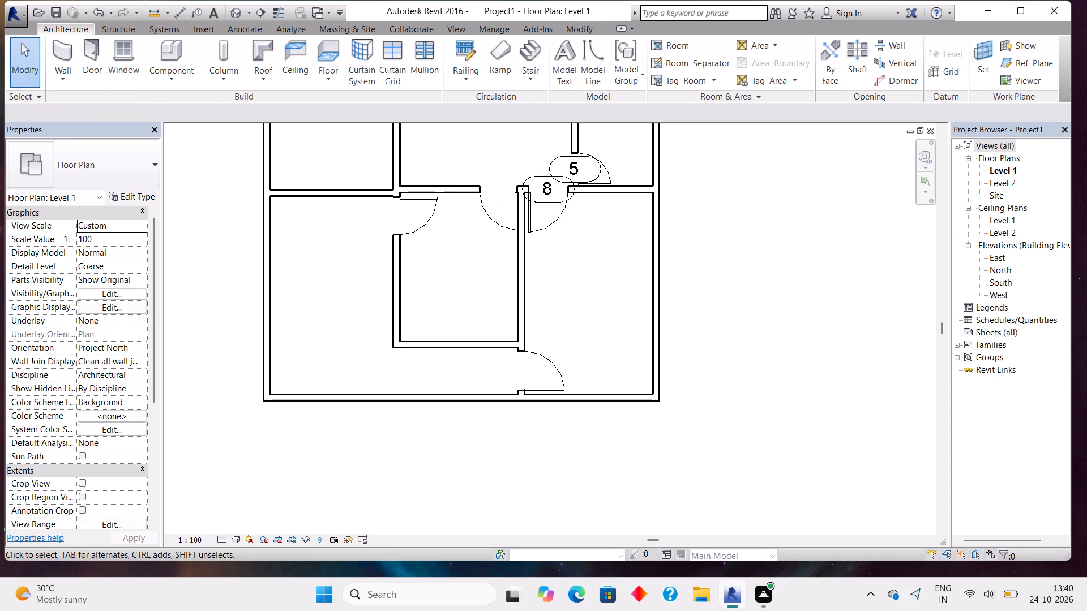
left_click(534, 175)
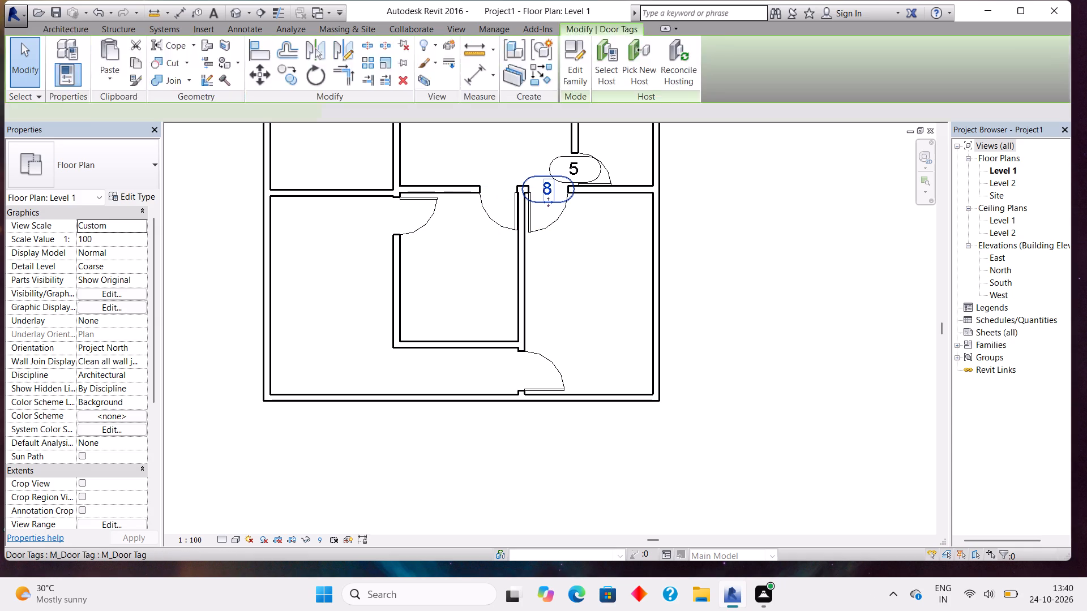
key("Delete")
left_click(552, 163)
key("Delete")
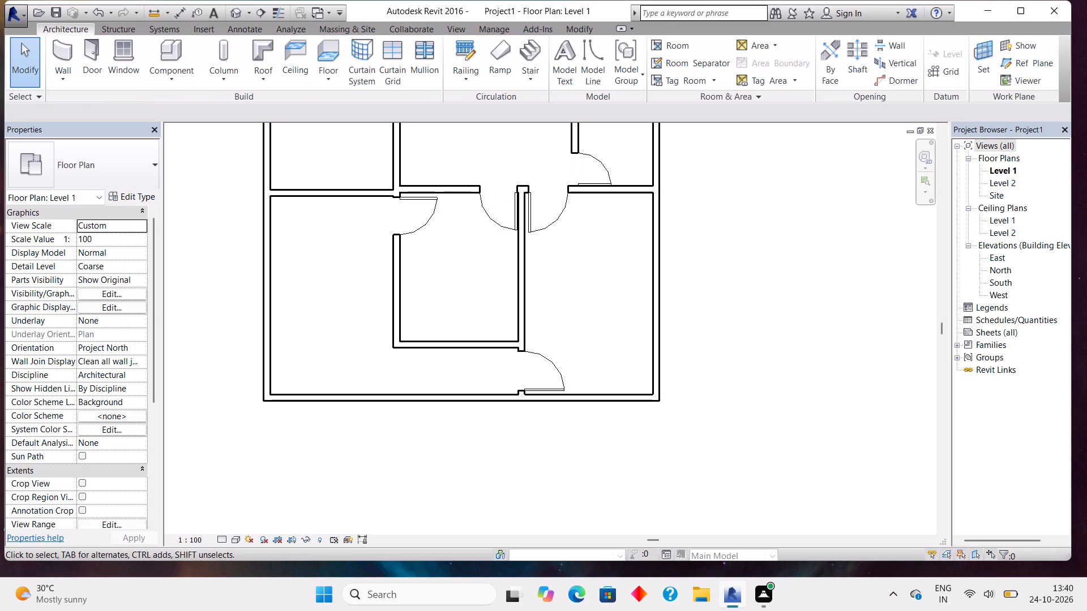
Delete door tags 3, 1, 2 and 4 in the upper part of the plan, keeping the doors.
scroll(509, 150, "down", 3)
middle_click_drag(509, 150, 493, 323)
left_click(430, 276)
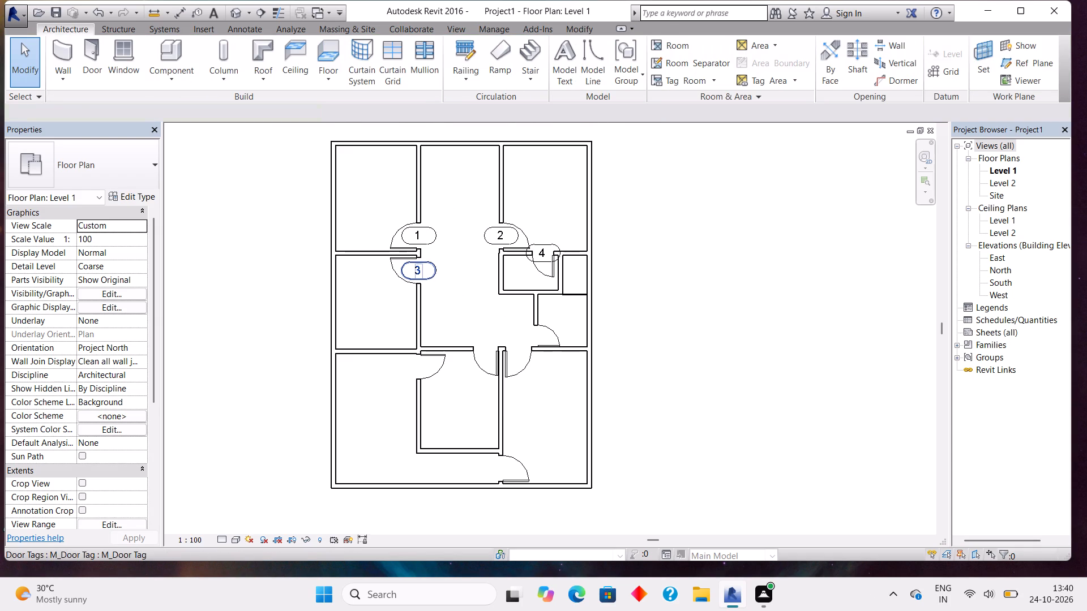
key("Delete")
left_click(429, 231)
key("Delete")
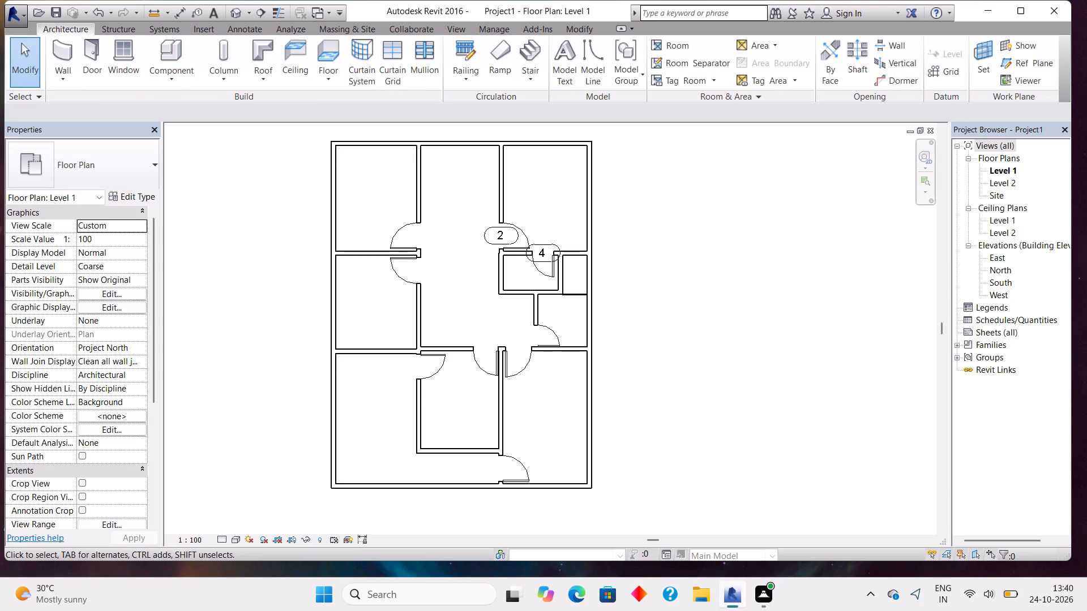
left_click(480, 239)
key("Delete")
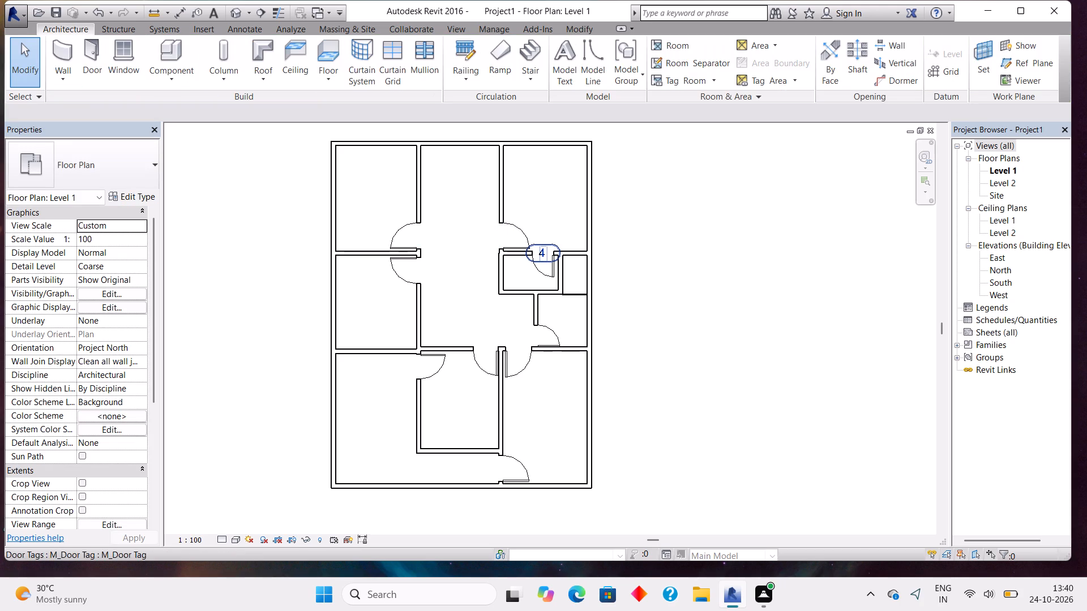
left_click(557, 242)
key("Delete")
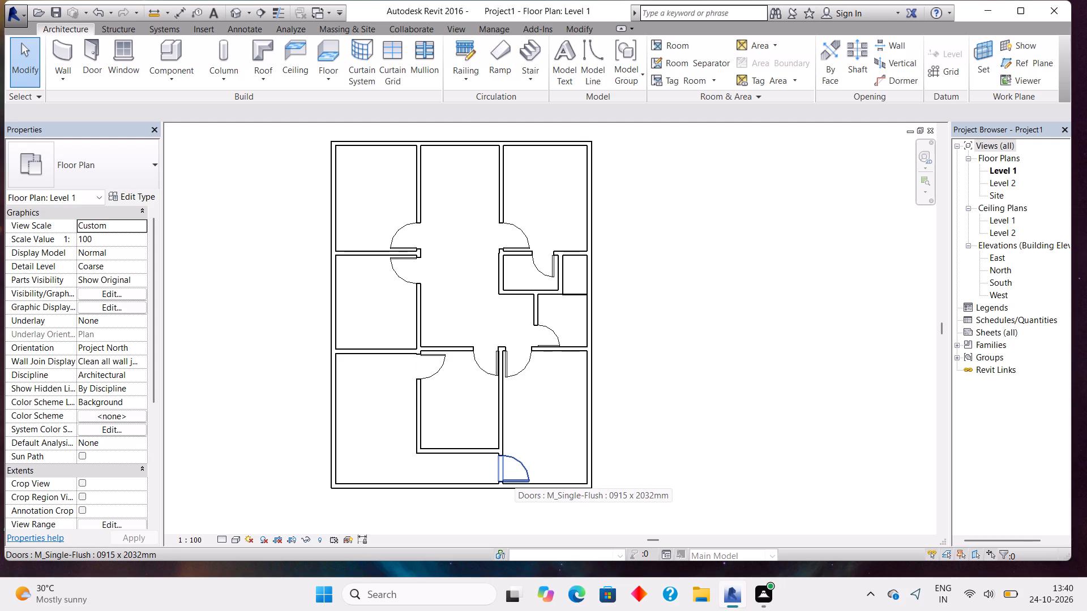
Load the M_Door-Double-Flush_Panel-Double-Acting family from the US Metric library's Doors folder for door placement.
left_click(89, 38)
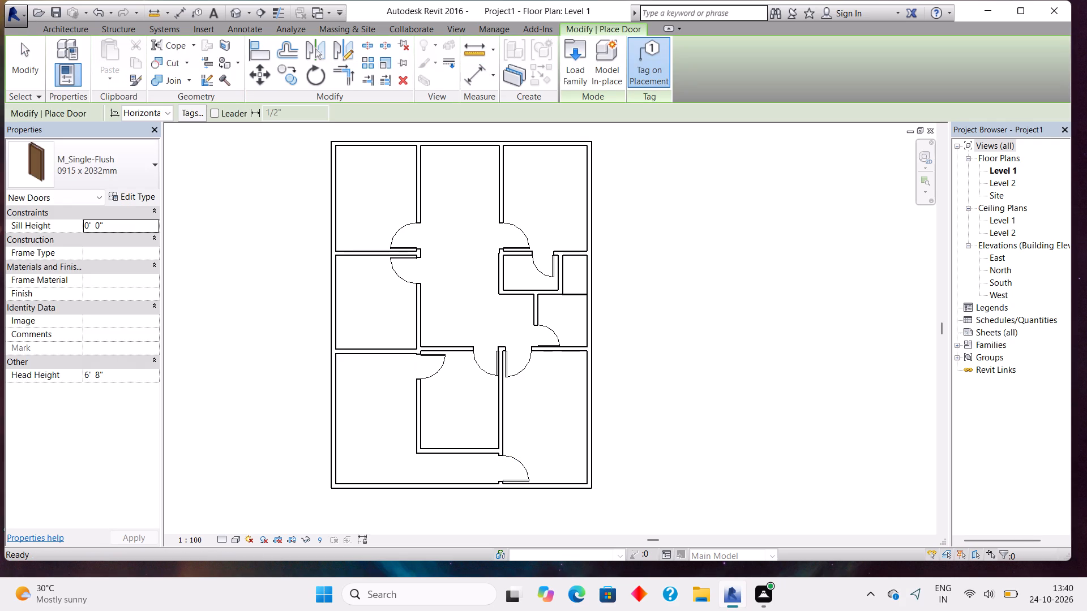
left_click(139, 166)
left_click(139, 166)
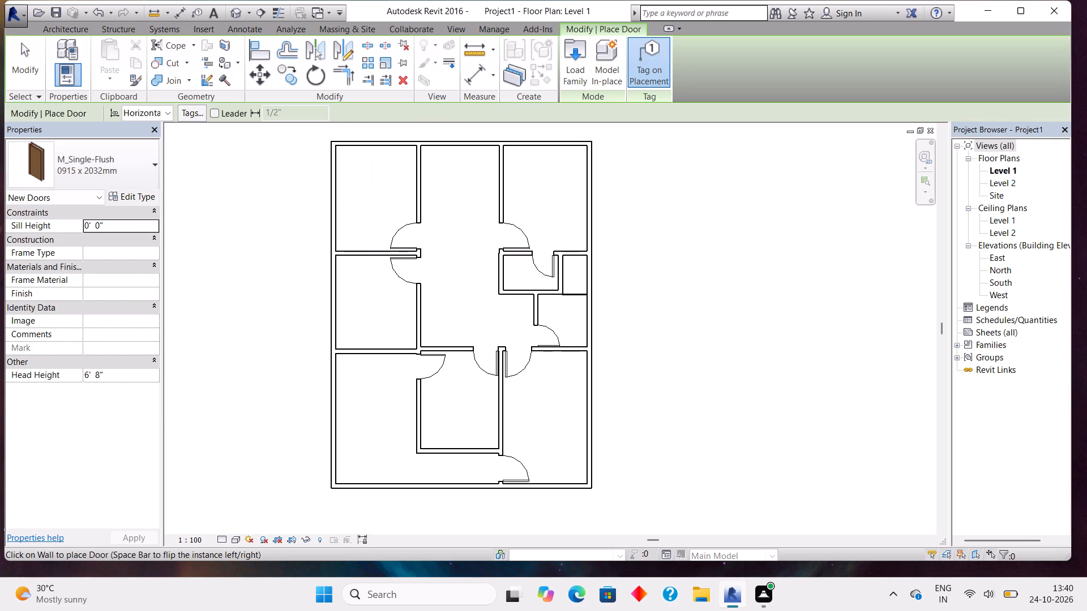
left_click(572, 61)
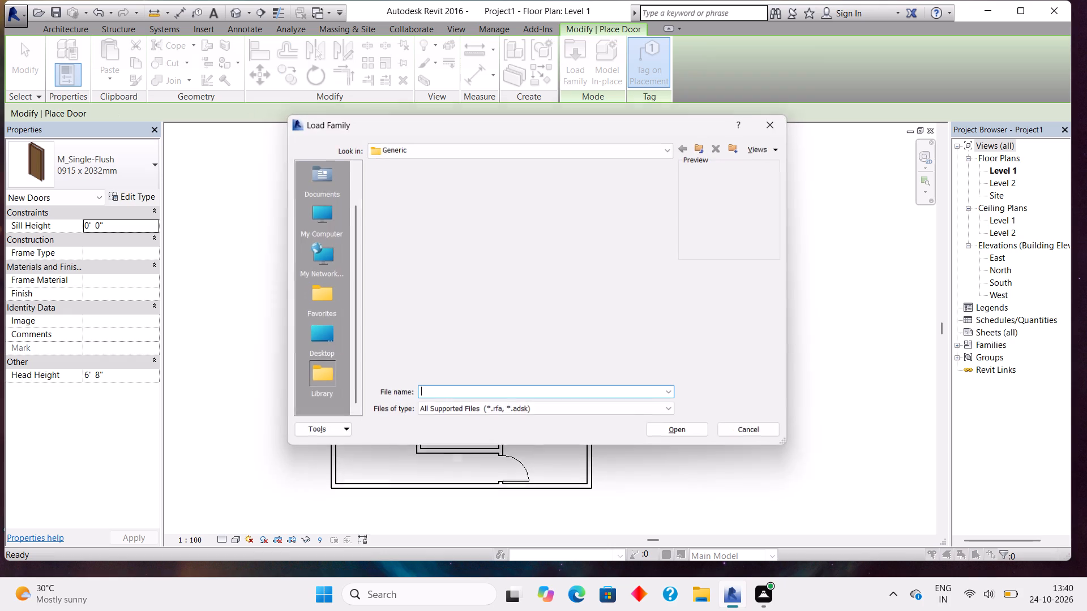
double_click(322, 217)
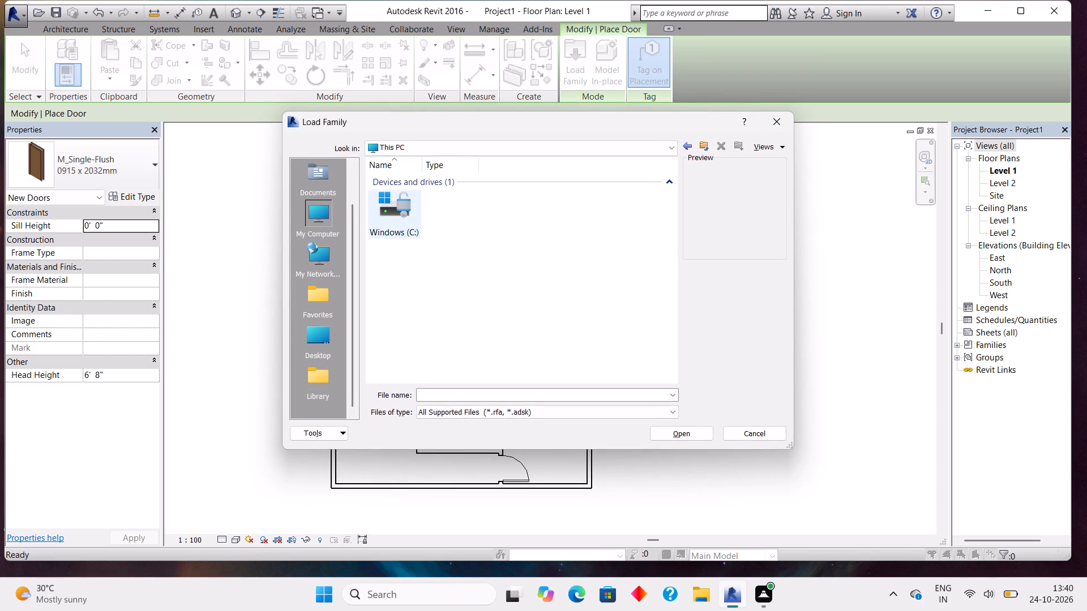
double_click(405, 212)
double_click(451, 207)
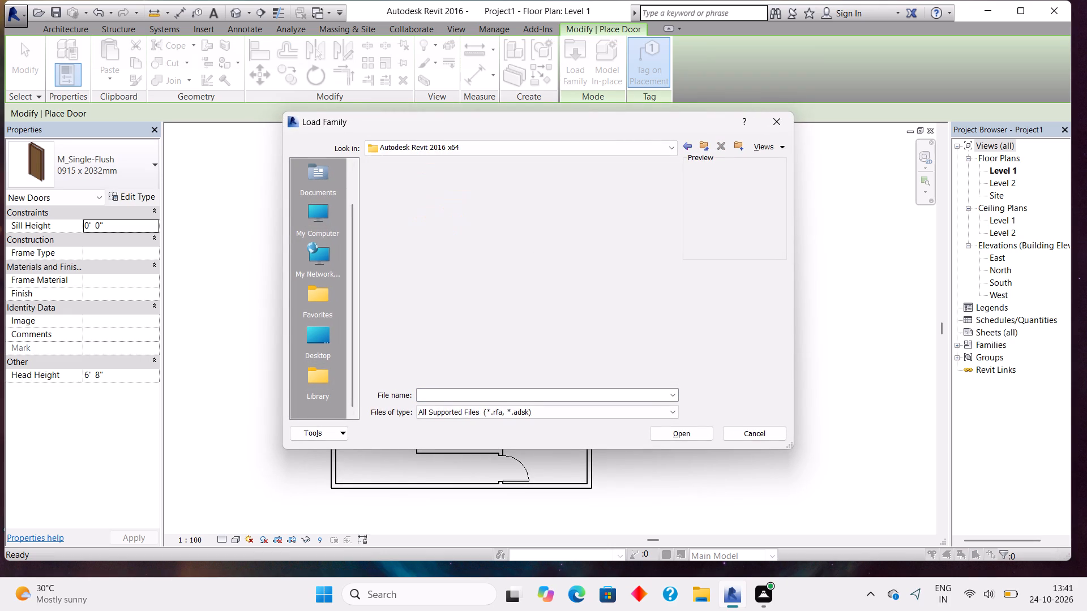
double_click(447, 211)
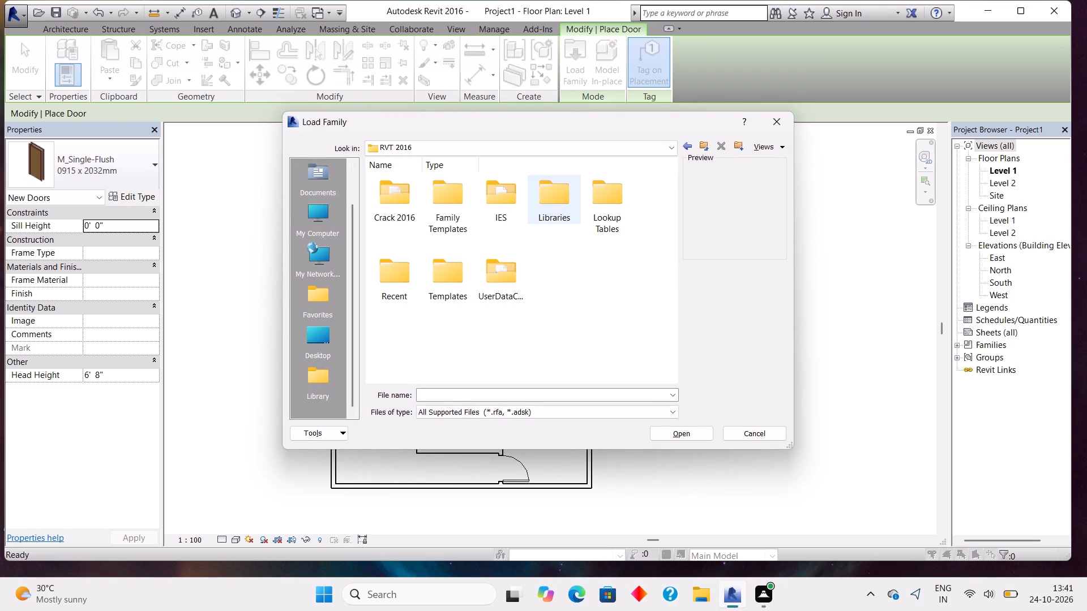
double_click(544, 209)
double_click(453, 214)
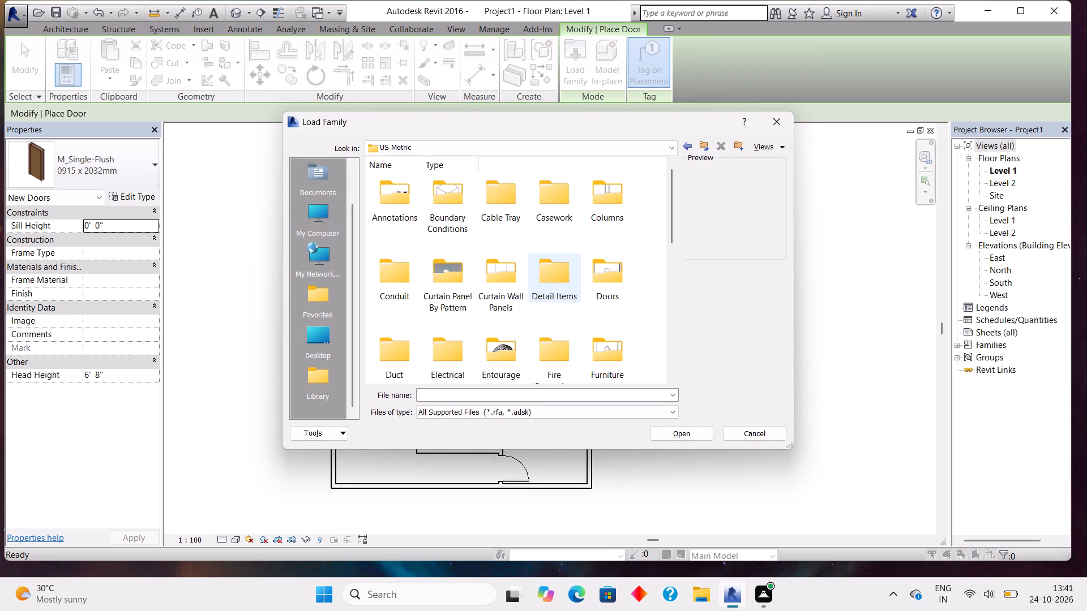
double_click(614, 278)
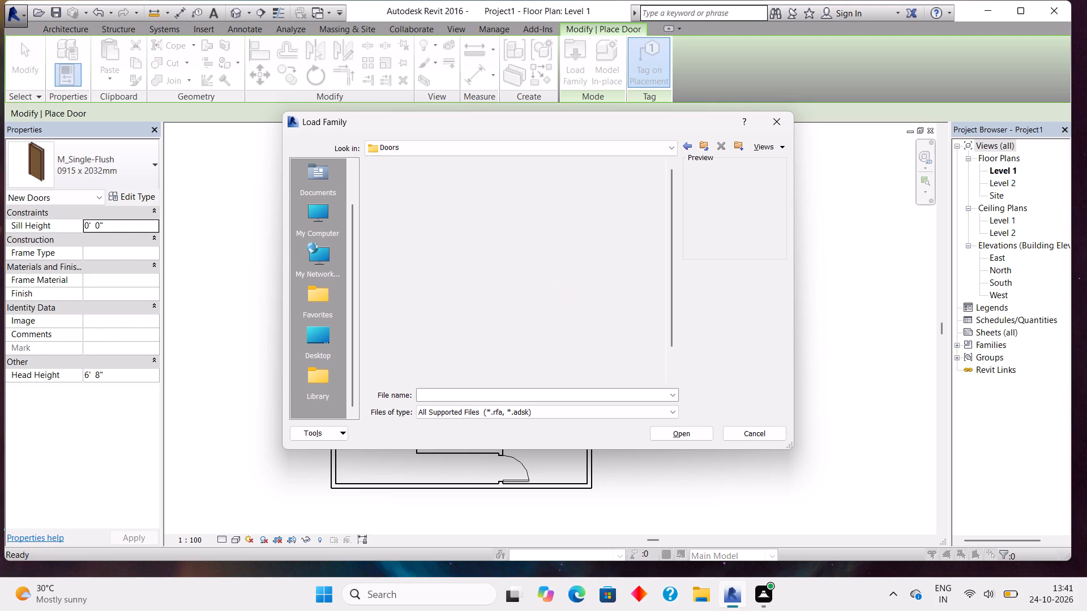
double_click(498, 265)
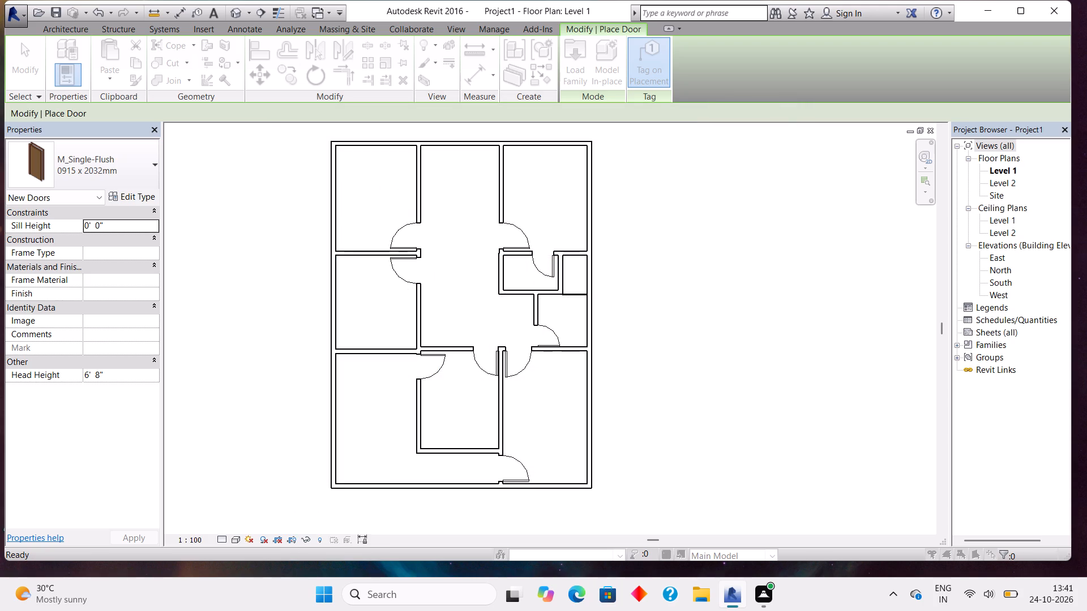
left_click(603, 544)
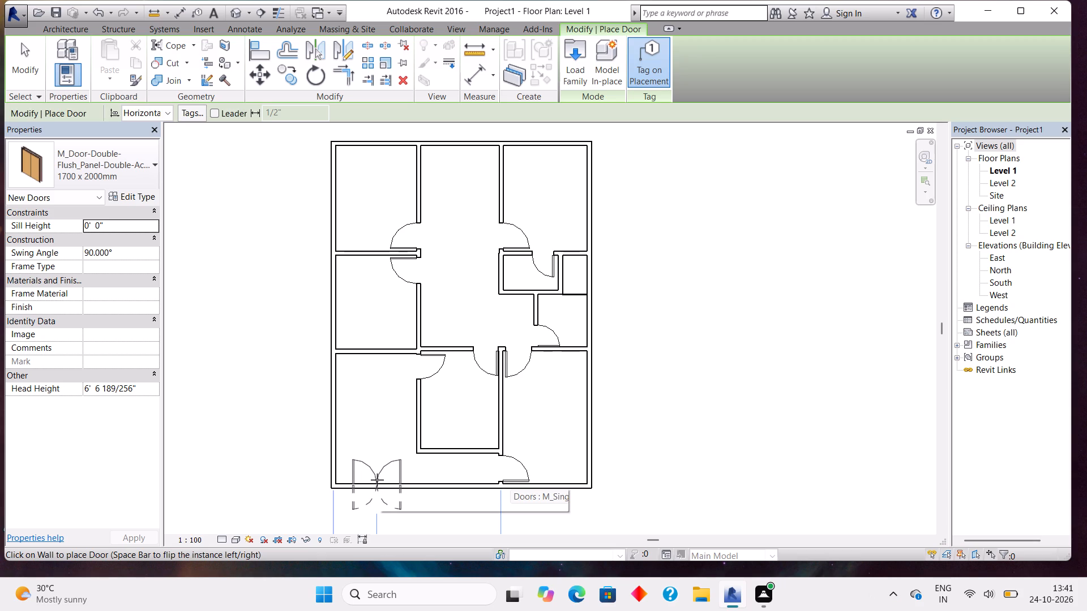
Place a 1700 x 2000mm double-acting door in the bottom exterior wall, 5'-0" from the left wall, and delete its tag 10.
left_click(377, 480)
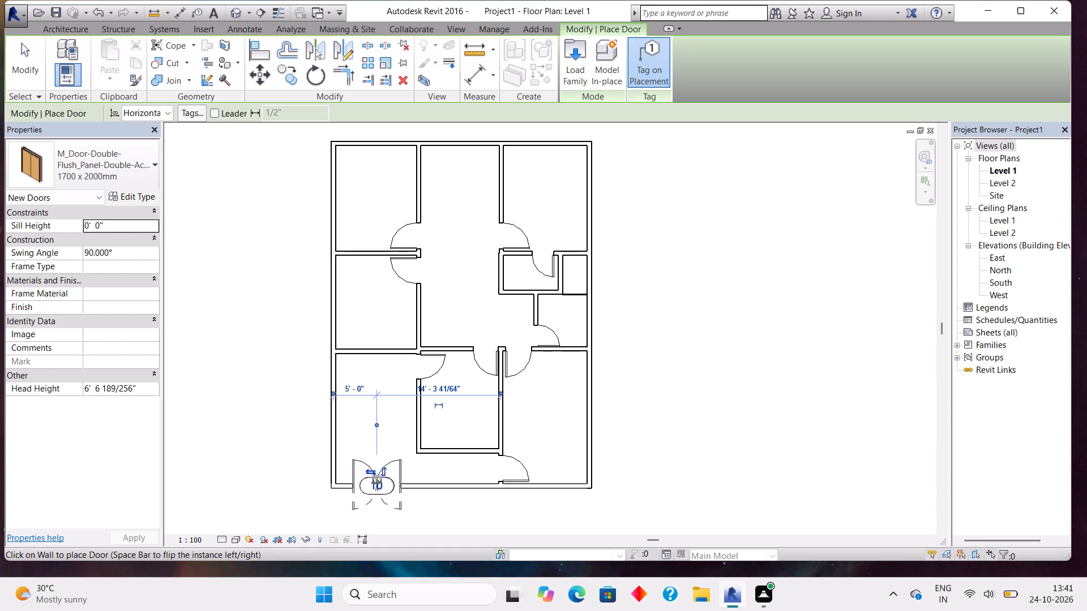
key("Escape")
key("Escape")
scroll(379, 523, "up", 4)
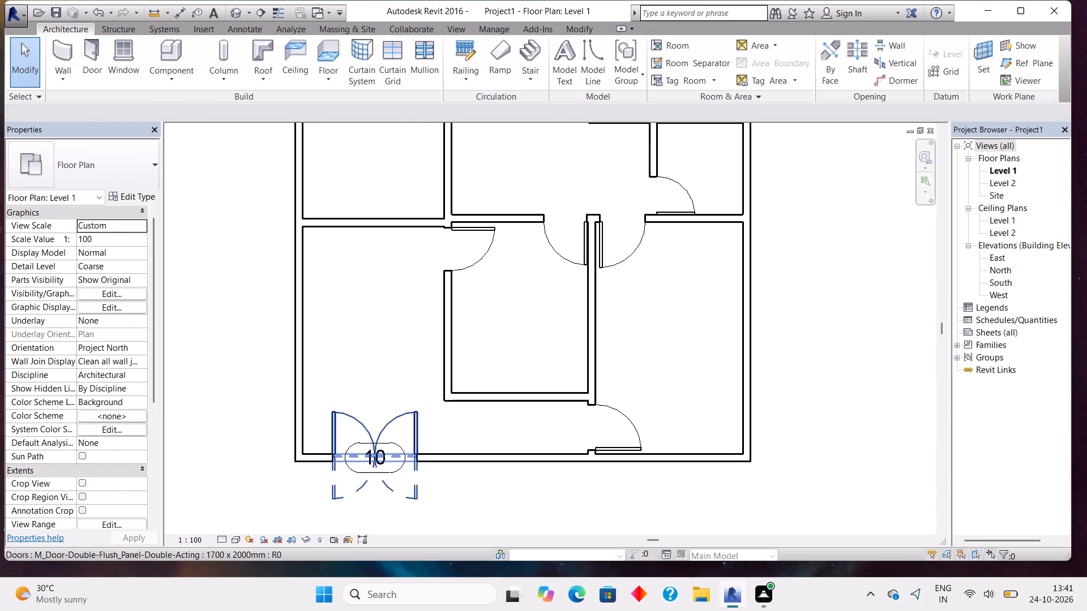
key("Escape")
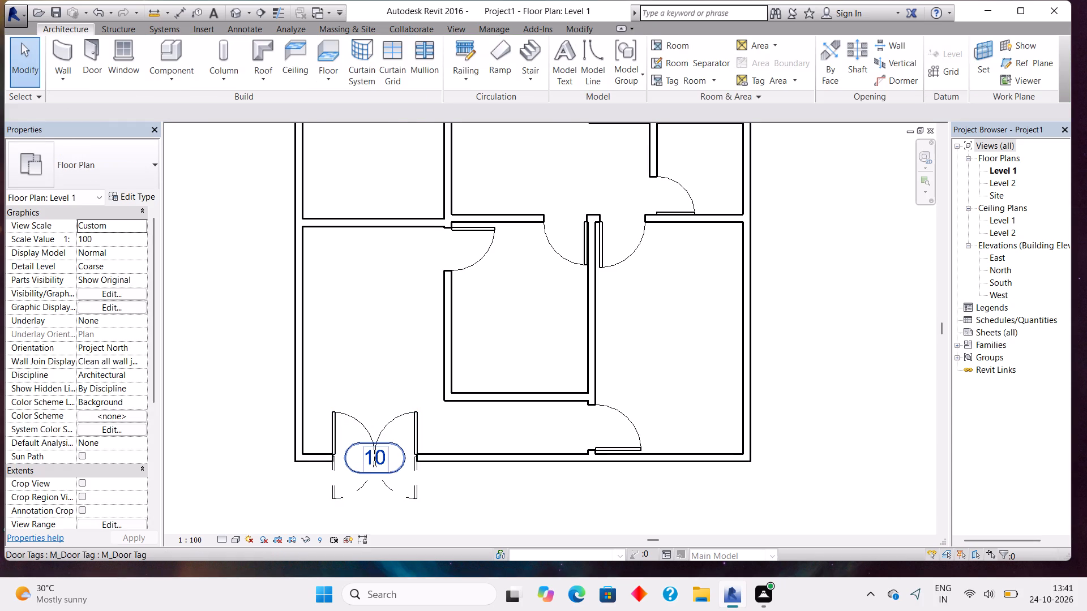
left_click(392, 441)
key("Delete")
Draw a horizontal <Overhead> model line from the left exterior wall's inner face to the lower central room's bottom-left corner.
scroll(392, 441, "down", 2)
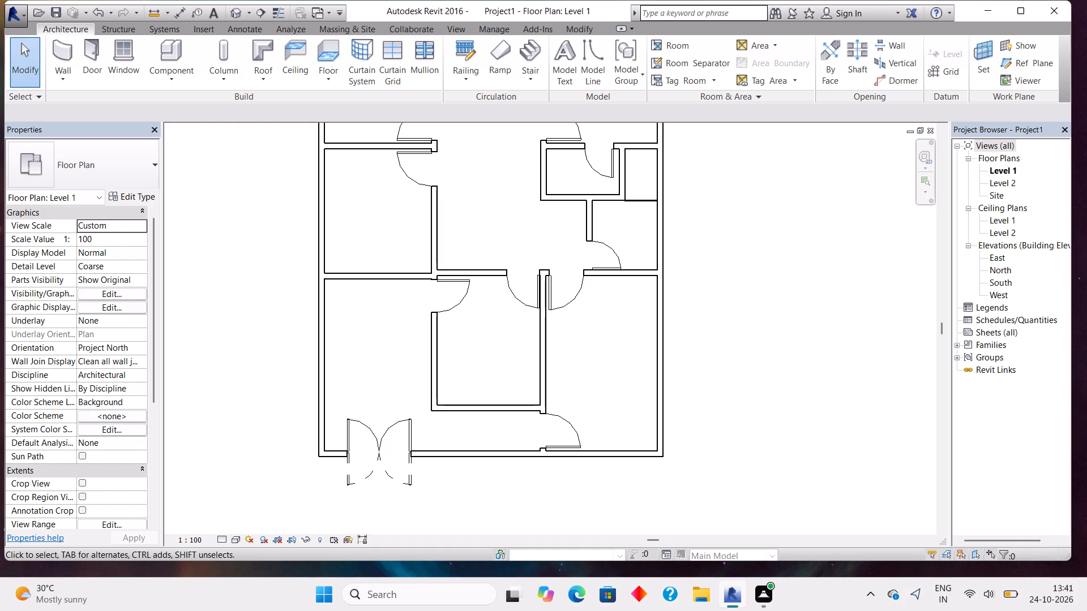
left_click(597, 59)
left_click(688, 64)
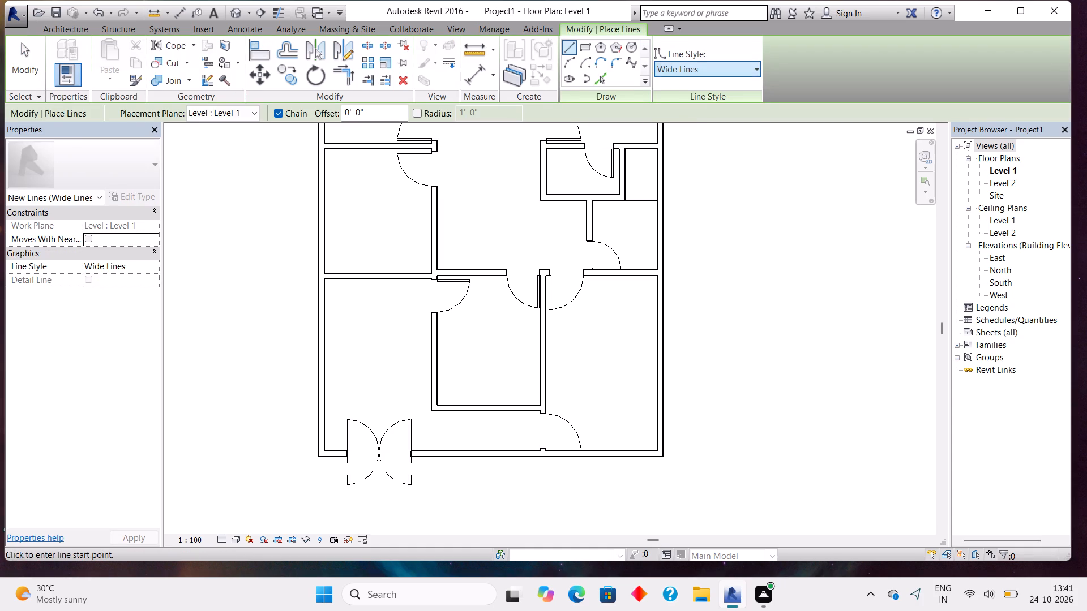
left_click(708, 150)
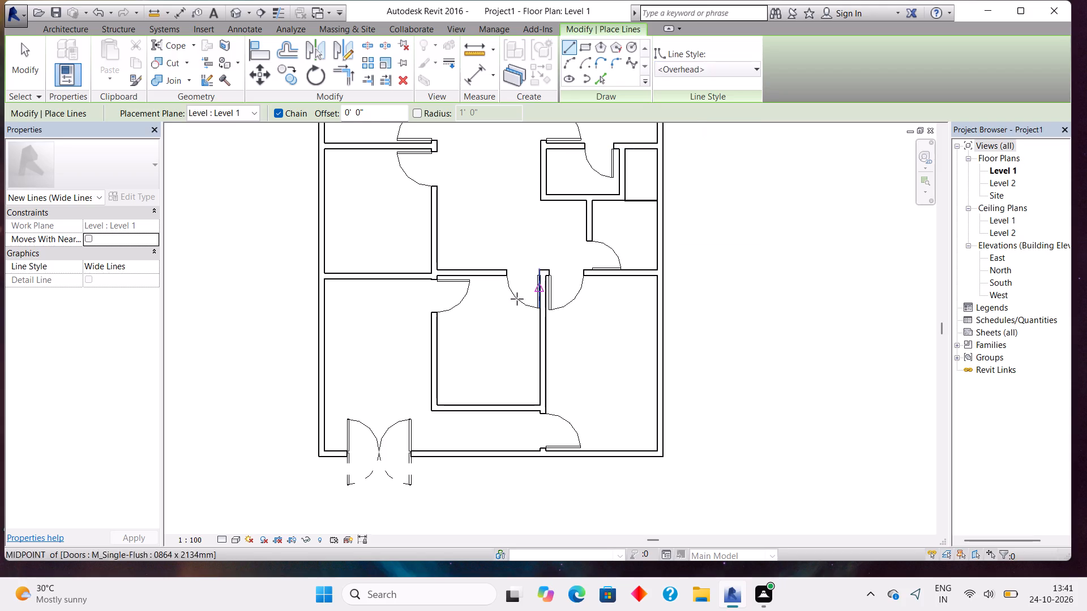
left_click(325, 411)
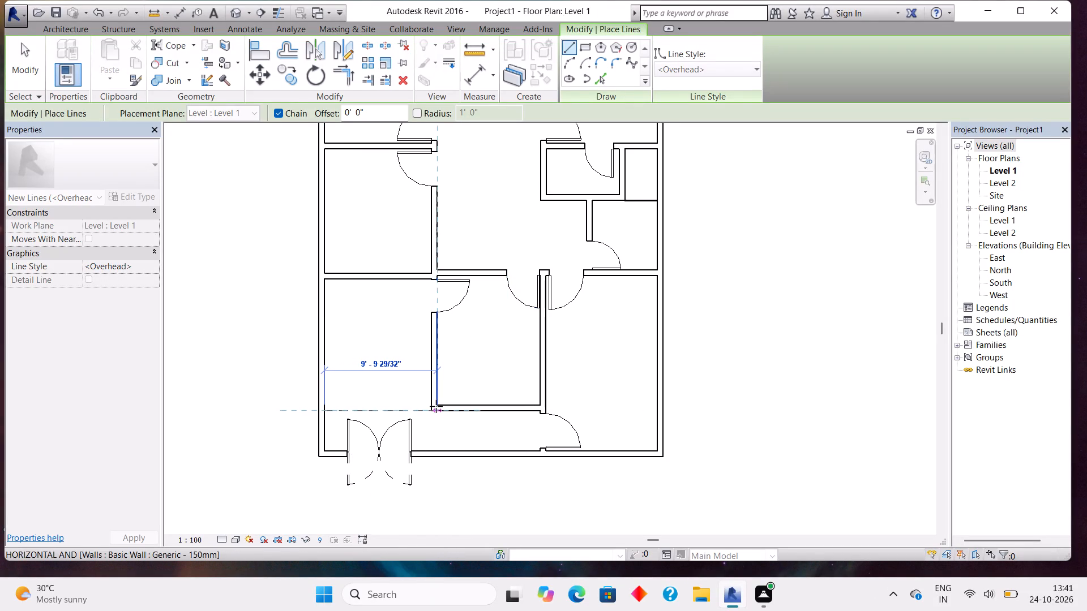
left_click(436, 406)
key("Escape")
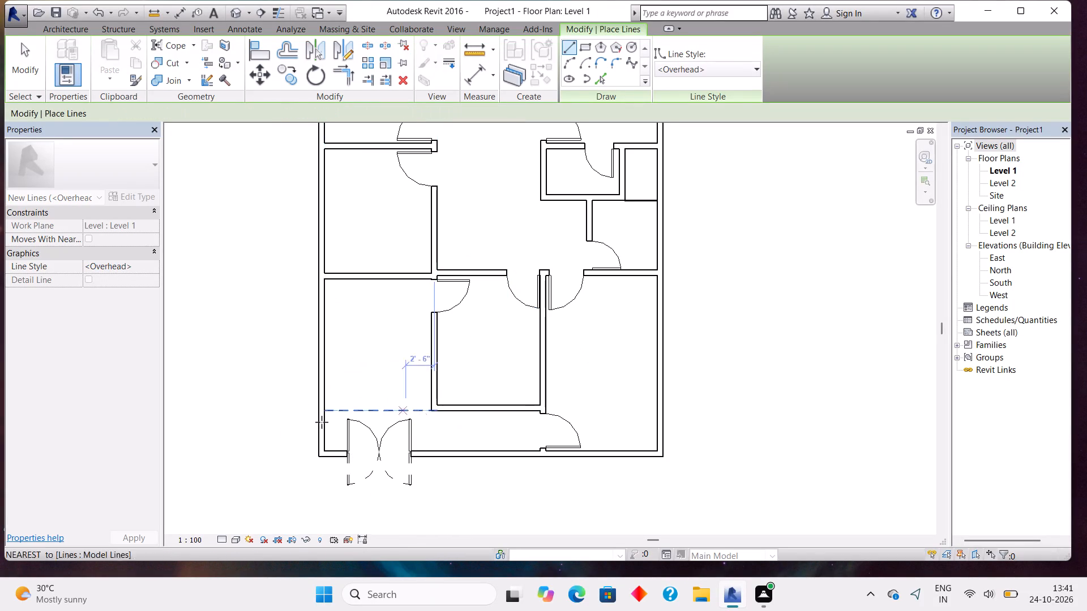
Draw two vertical Thin Lines model lines across the passage below the lower central room, the first from its bottom-left corner.
scroll(239, 423, "down", 3)
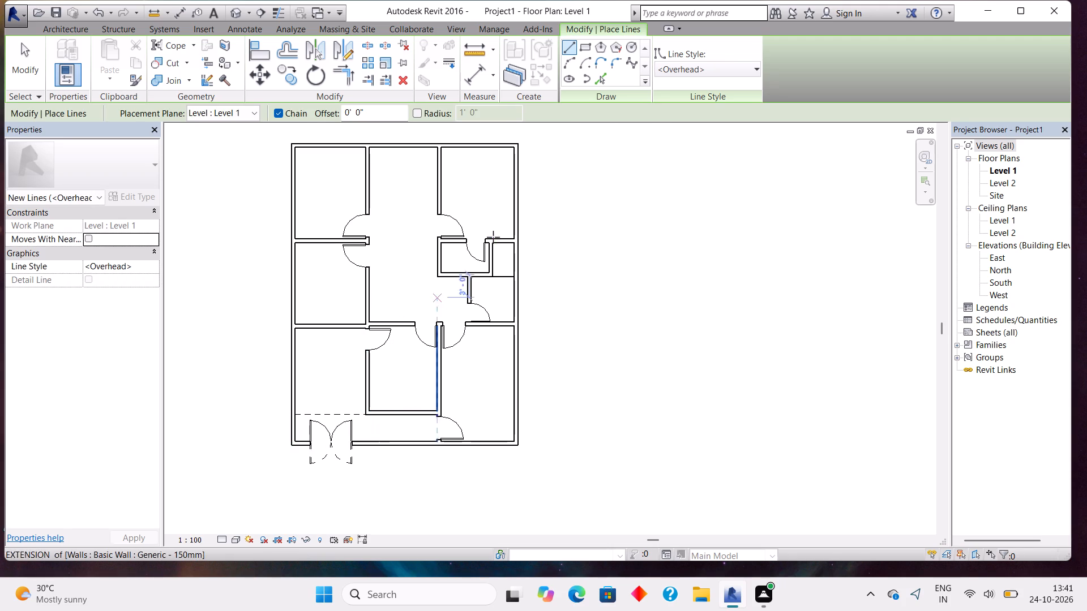
left_click(666, 64)
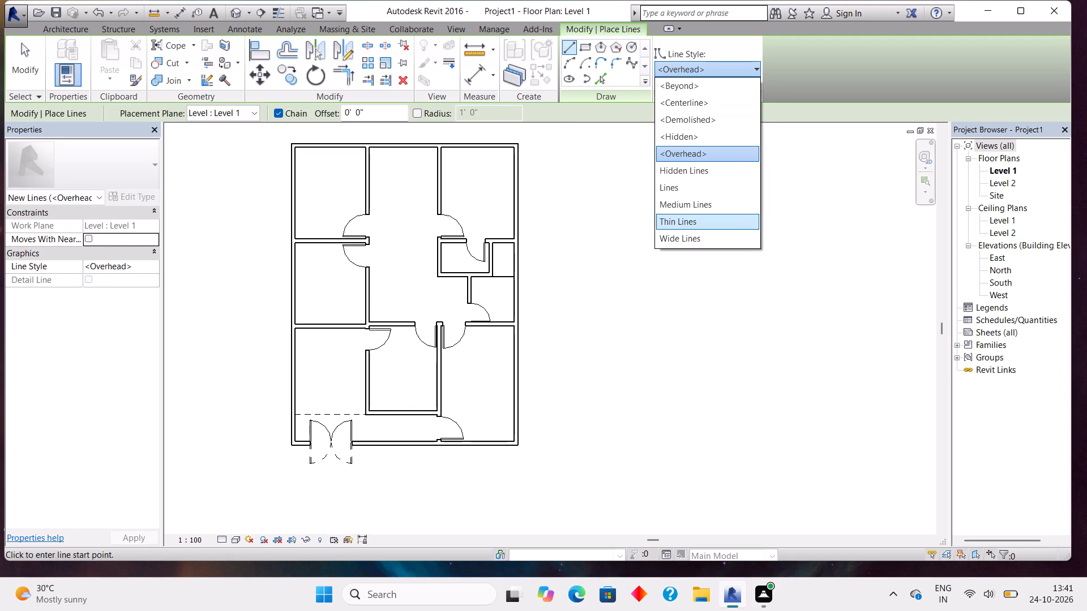
left_click(675, 216)
scroll(301, 428, "up", 2)
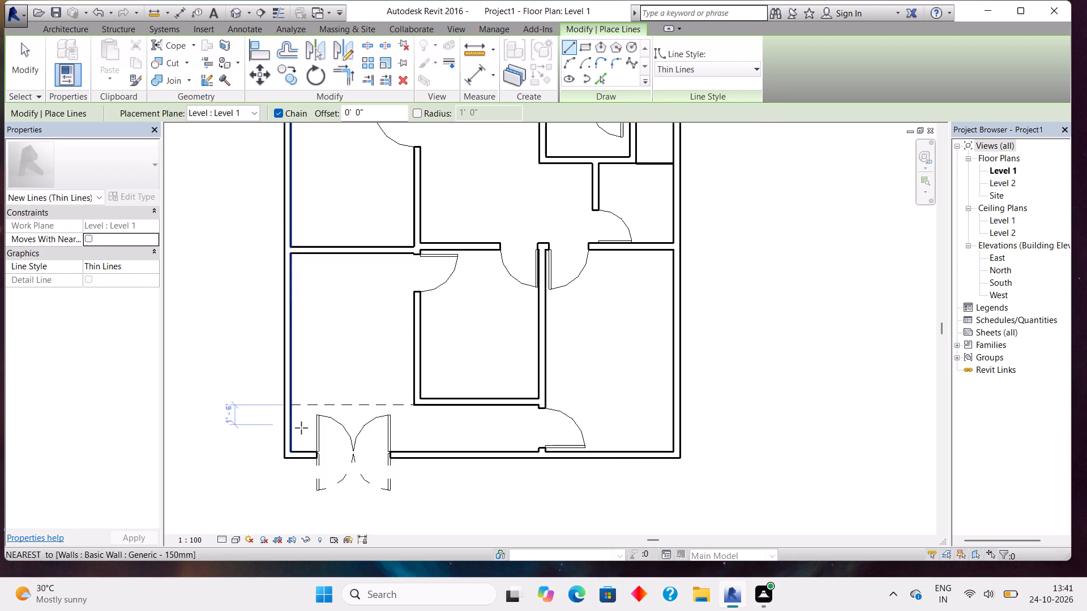
scroll(301, 428, "up", 4)
scroll(405, 416, "up", 6)
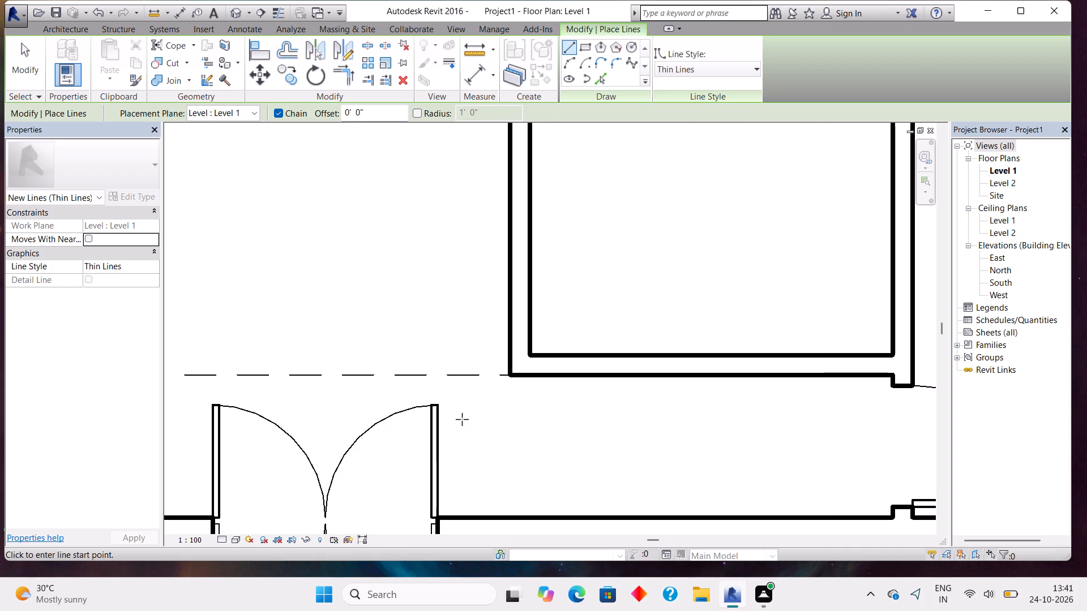
left_click(513, 380)
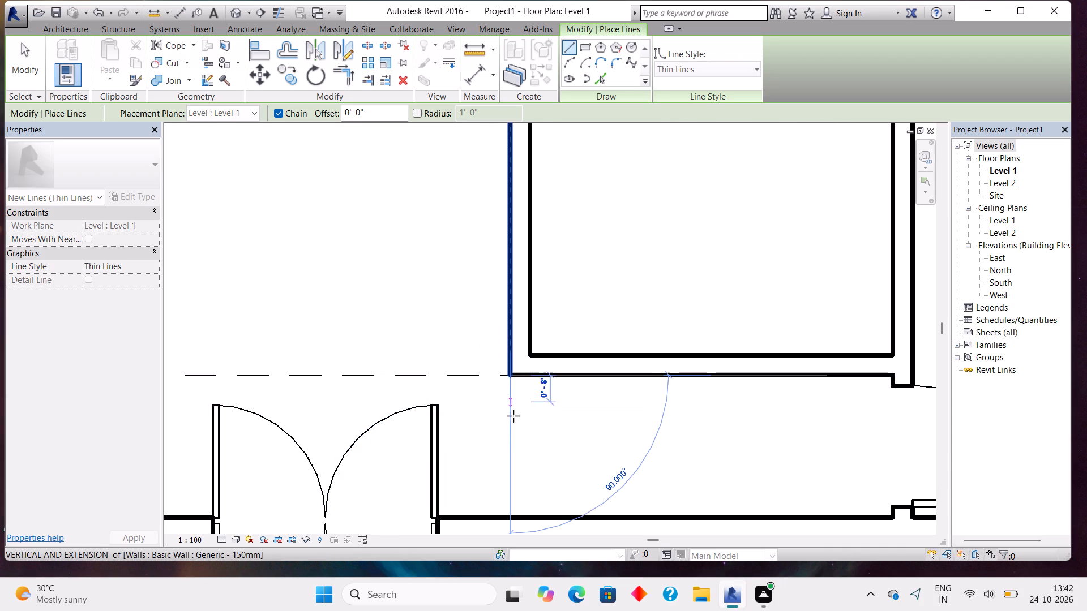
left_click(515, 515)
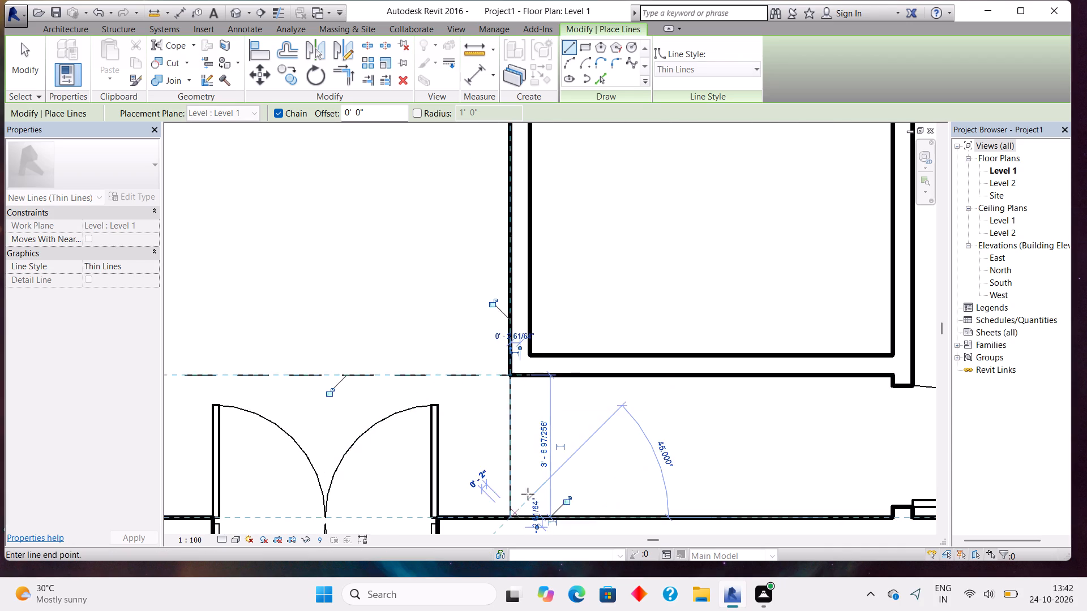
key("Escape")
left_click(546, 380)
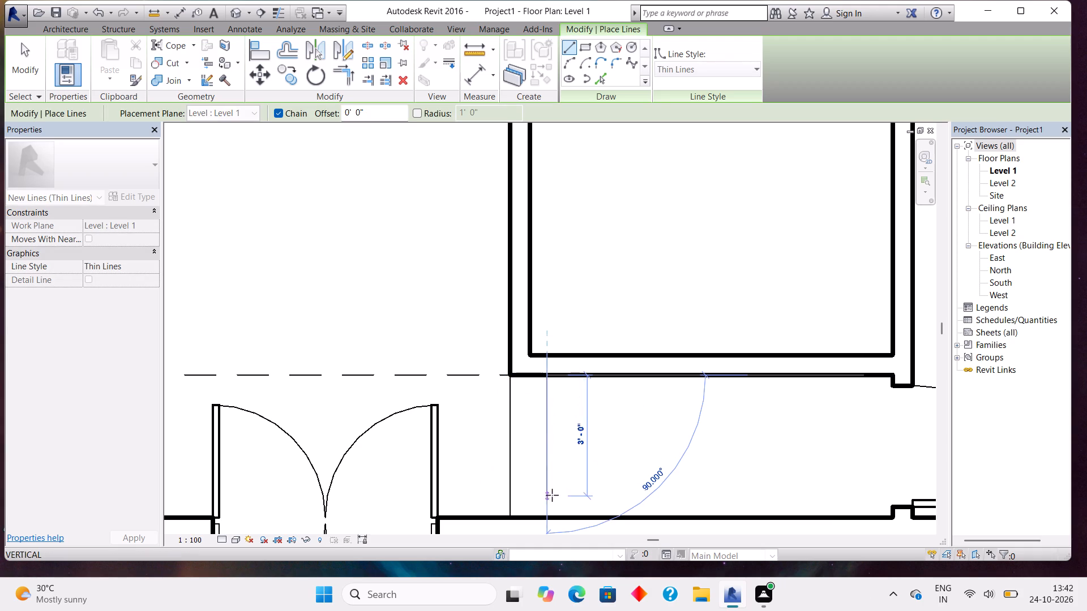
left_click(553, 516)
key("Escape")
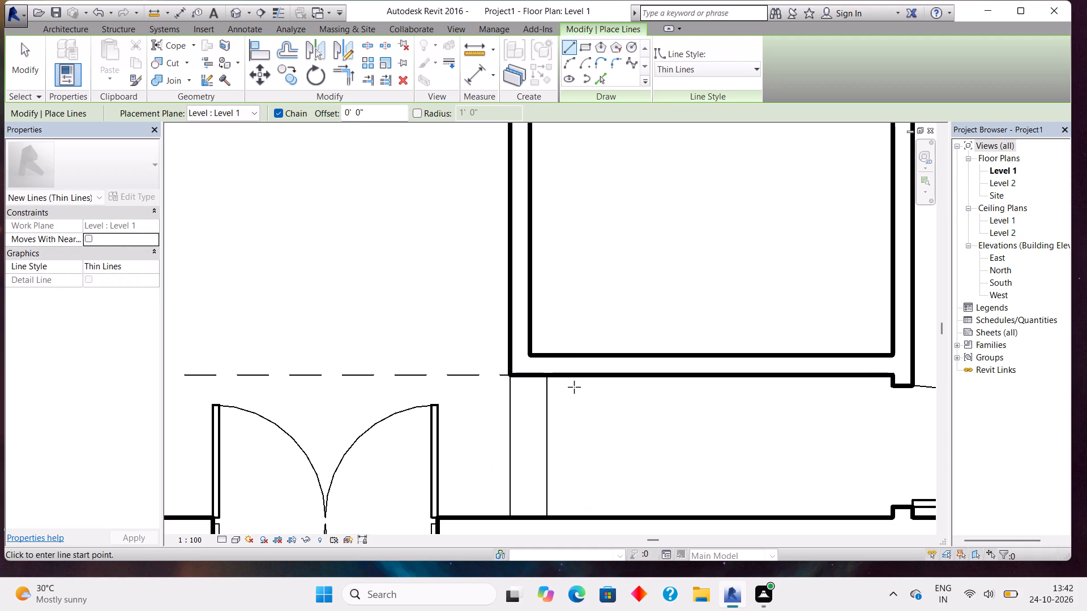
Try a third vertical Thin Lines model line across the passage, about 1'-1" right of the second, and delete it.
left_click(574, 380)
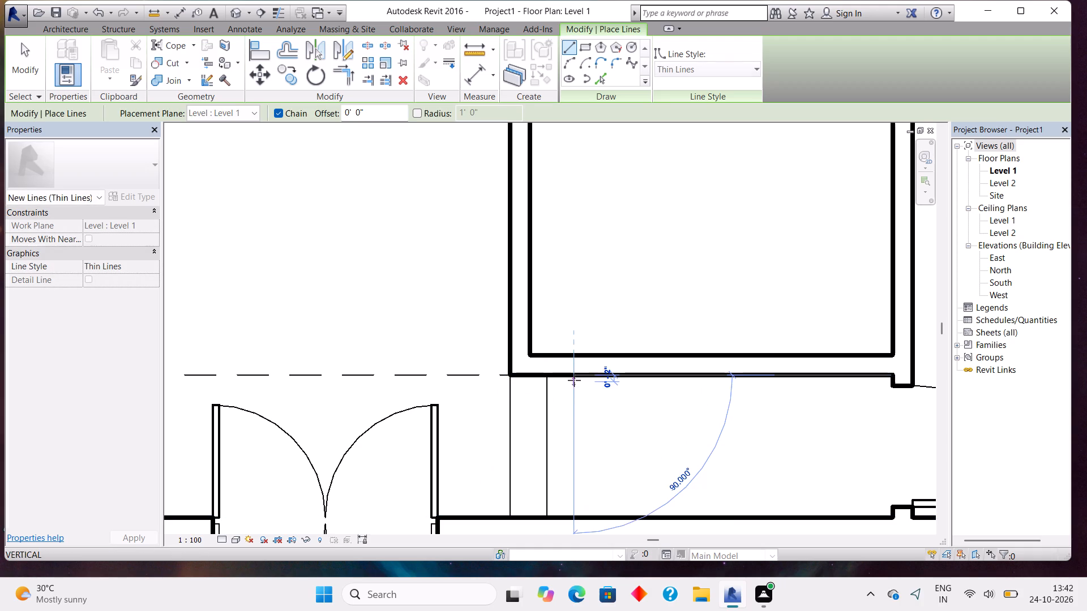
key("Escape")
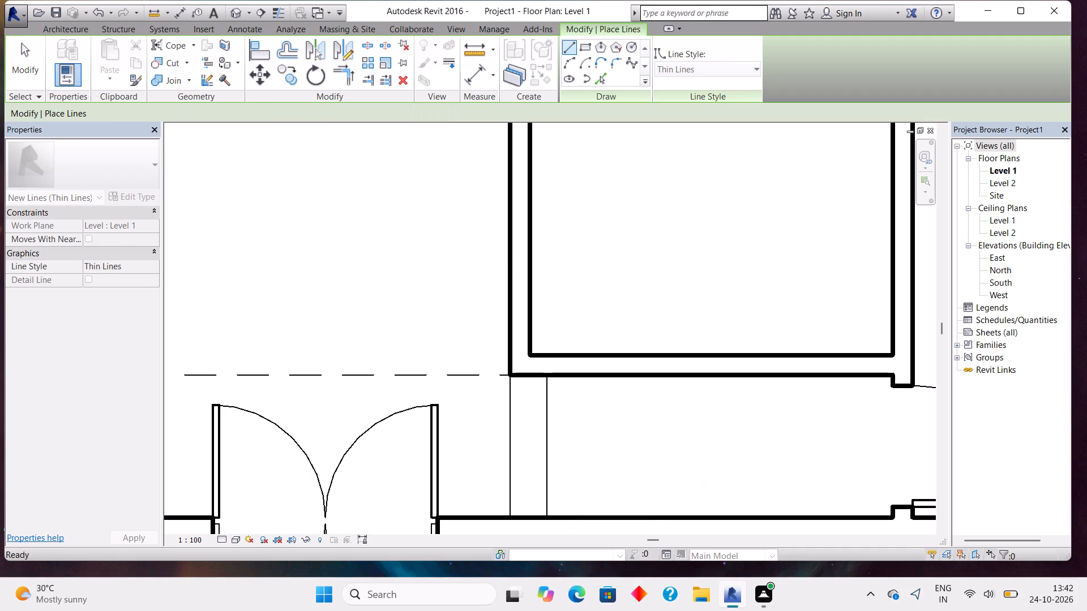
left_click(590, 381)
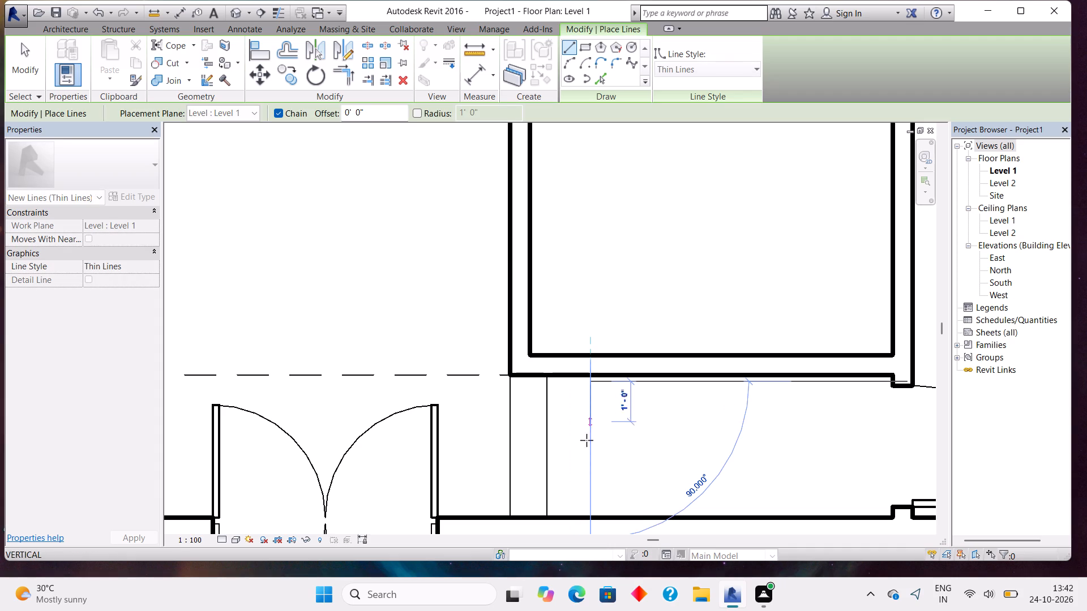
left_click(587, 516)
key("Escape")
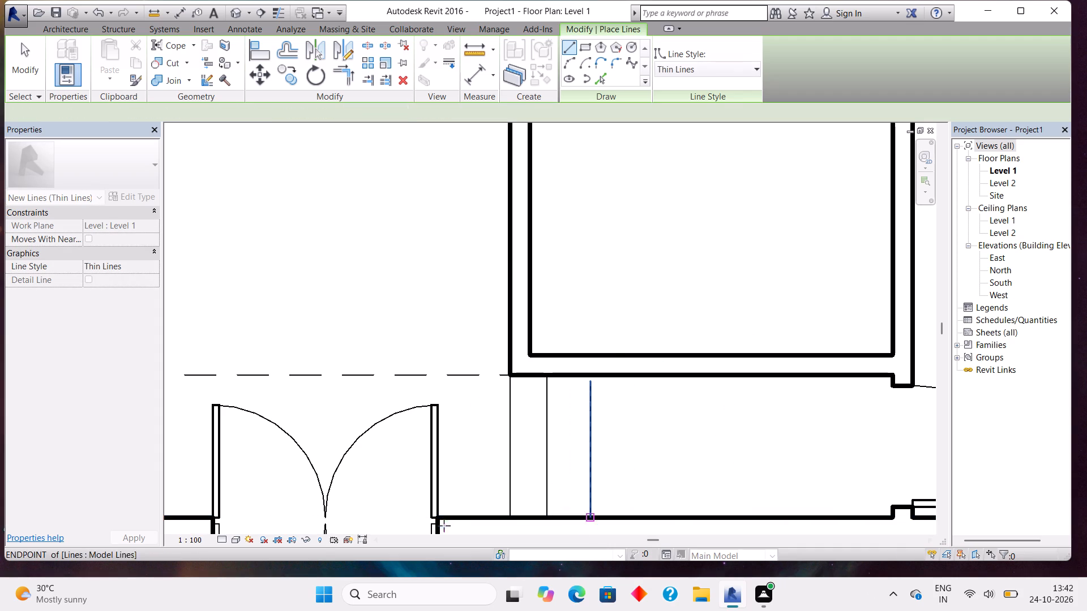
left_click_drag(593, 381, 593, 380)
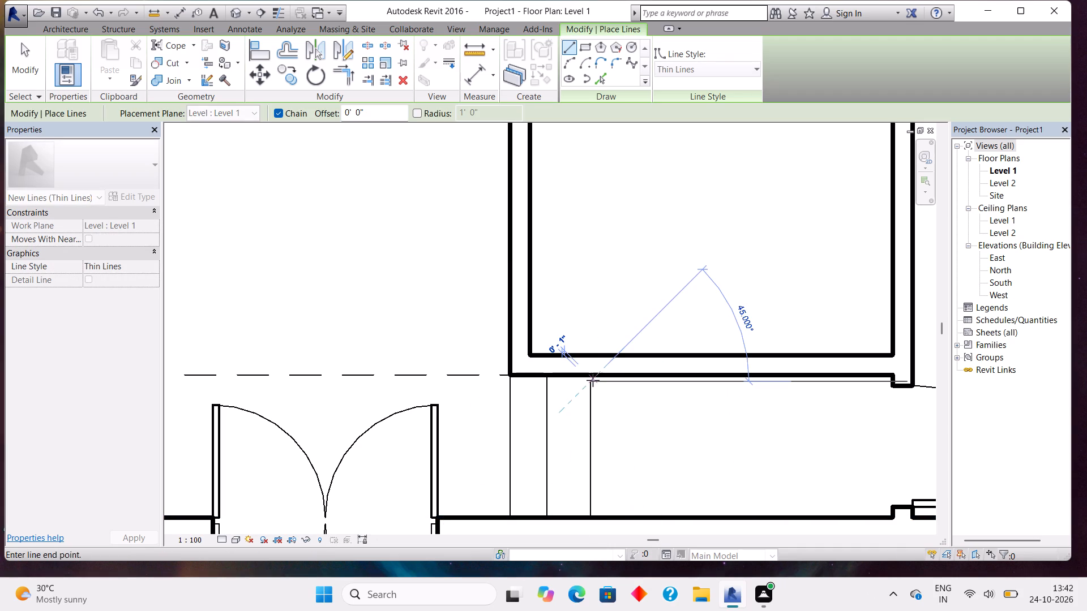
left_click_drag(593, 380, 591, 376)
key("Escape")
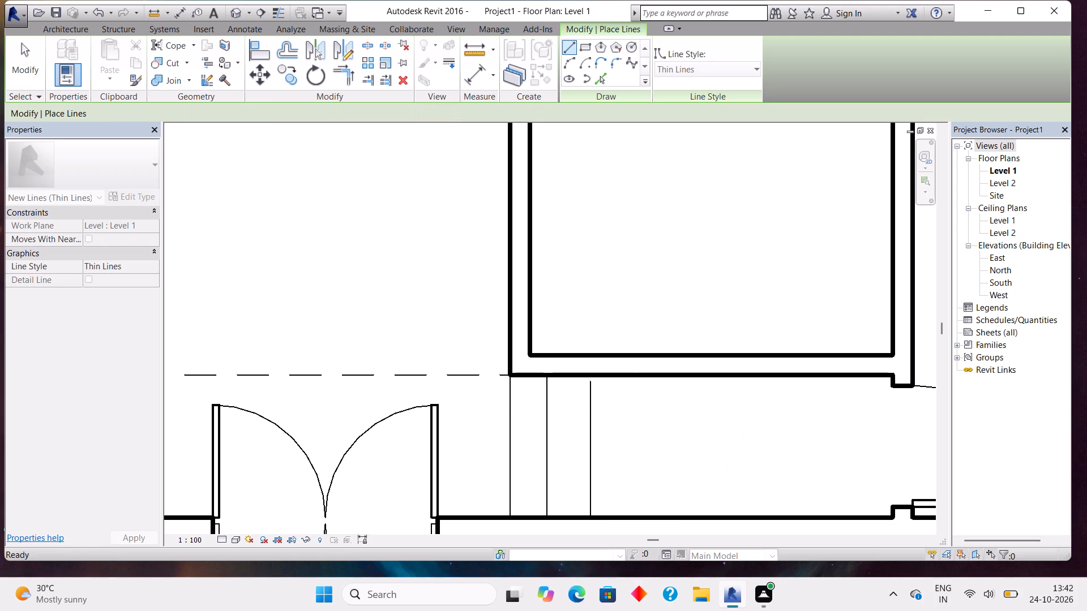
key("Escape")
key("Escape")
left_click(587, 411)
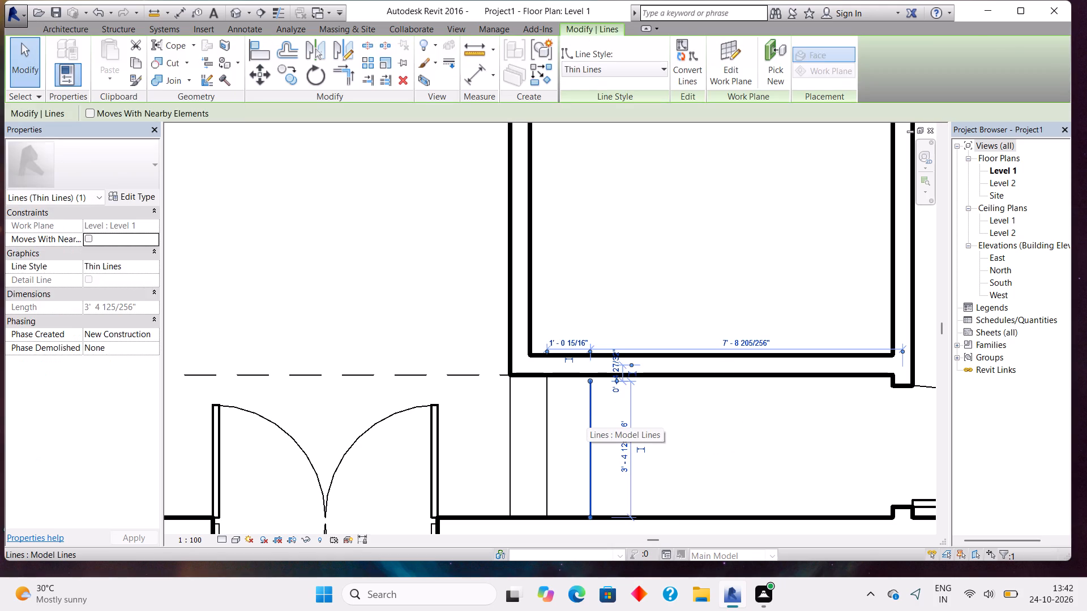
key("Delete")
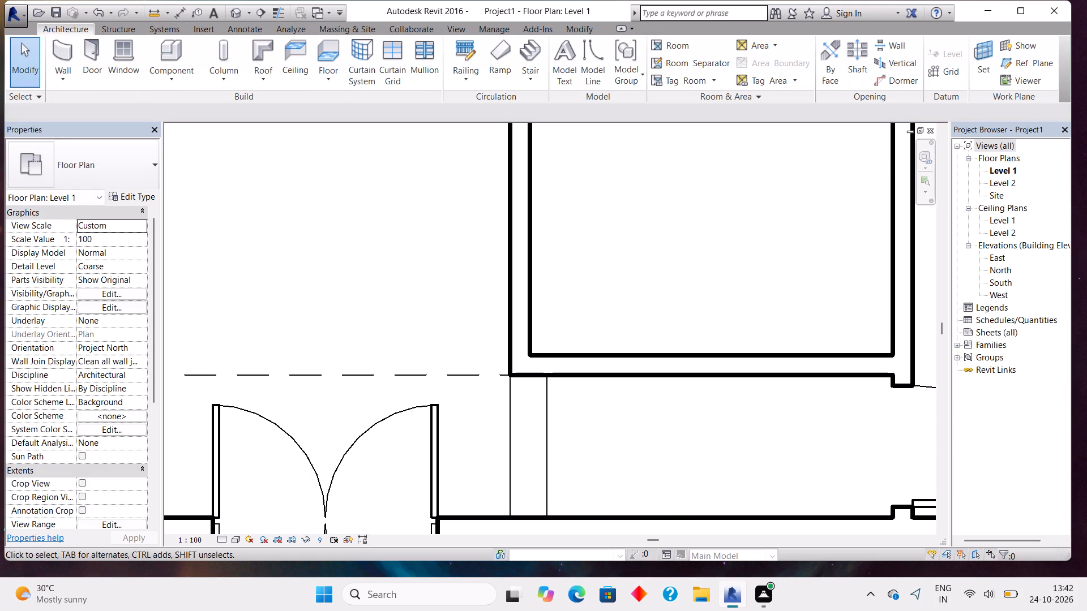
Draw a third vertical Thin Lines model line across the passage below the lower central room, 1'-0" right of the second.
left_click(583, 62)
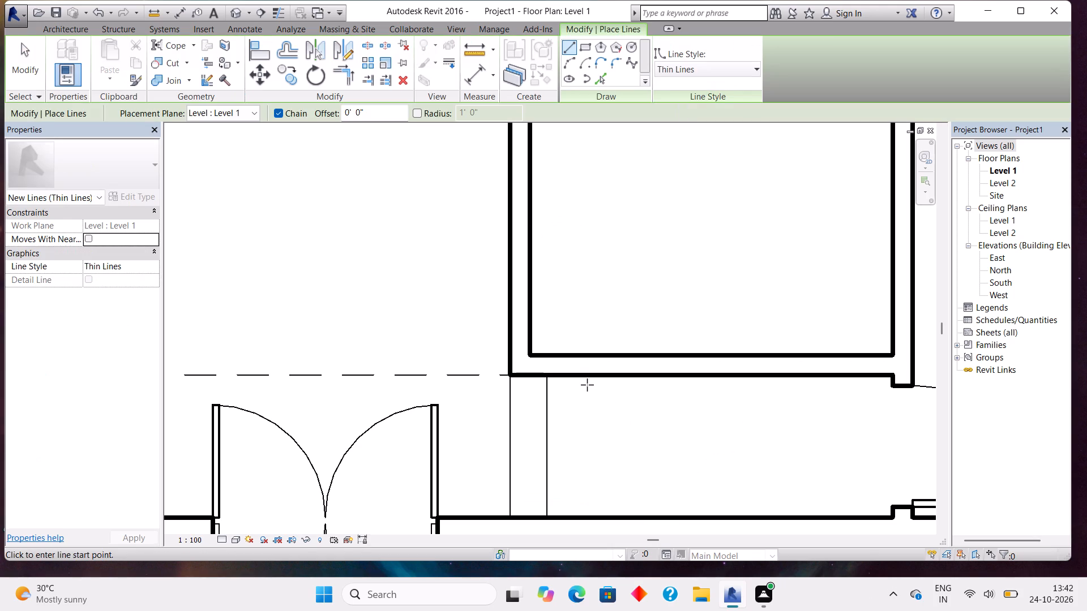
left_click(587, 378)
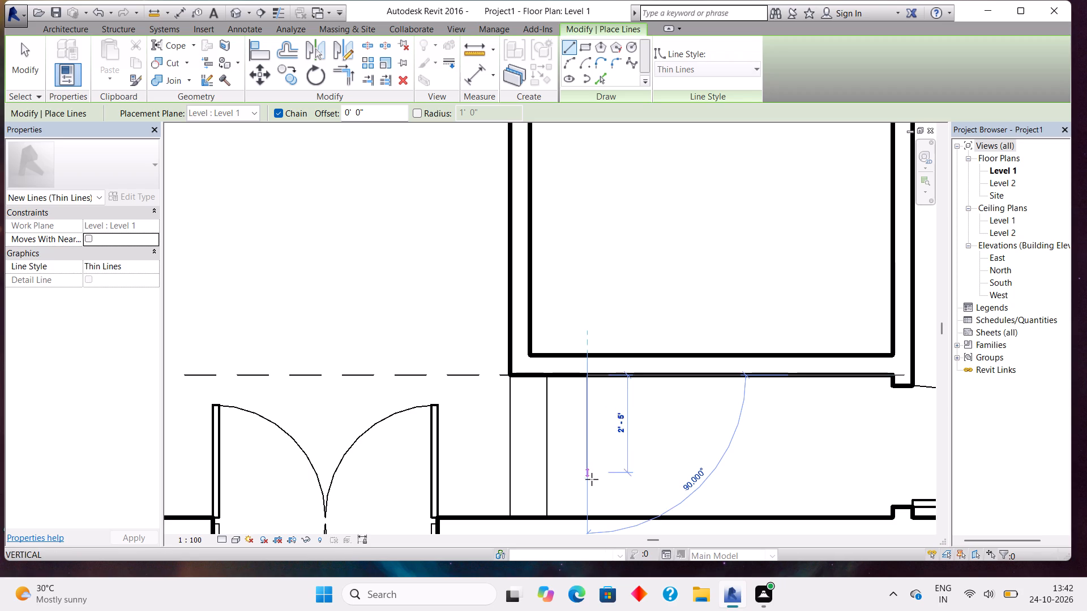
left_click(590, 518)
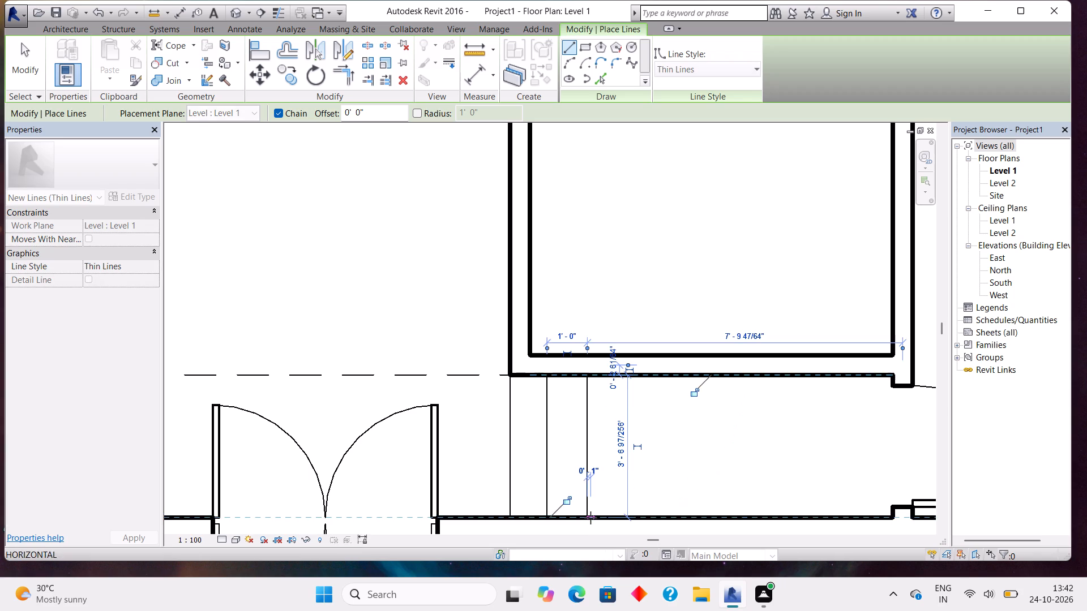
key("Escape")
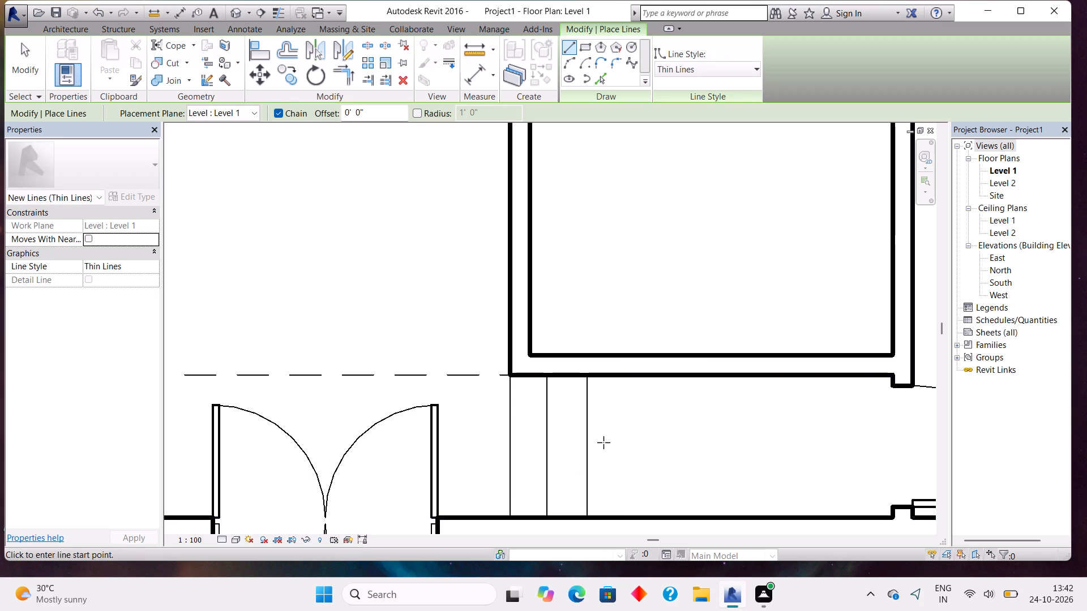
Place M_Fixed 0915 x 0610mm windows in the lower central room's bottom wall, 4'-6" from its left wall, and centred in the entrance room's top wall.
scroll(604, 442, "down", 4)
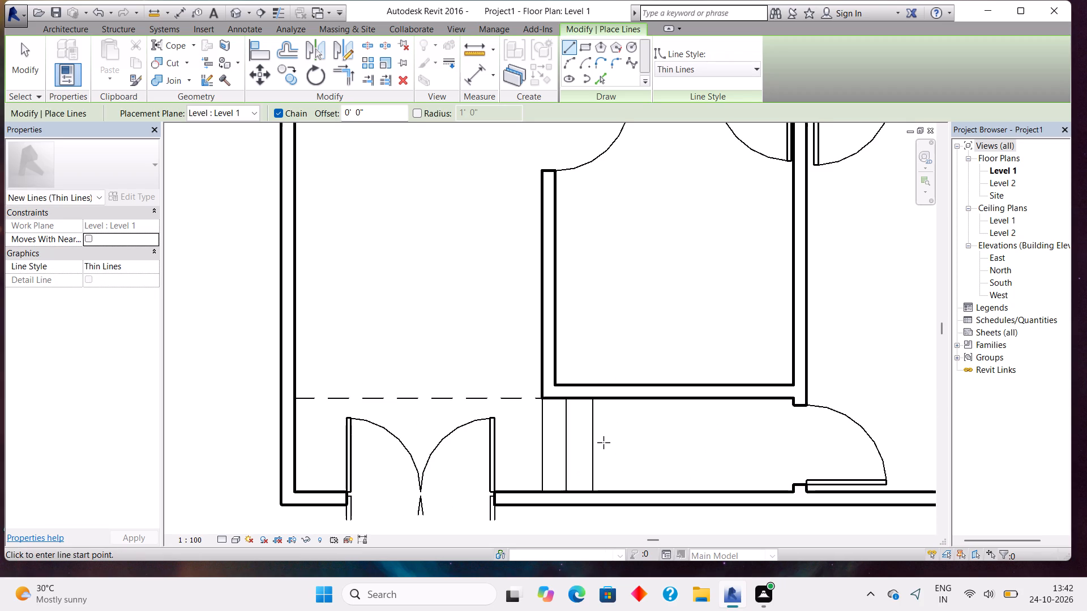
scroll(604, 442, "down", 2)
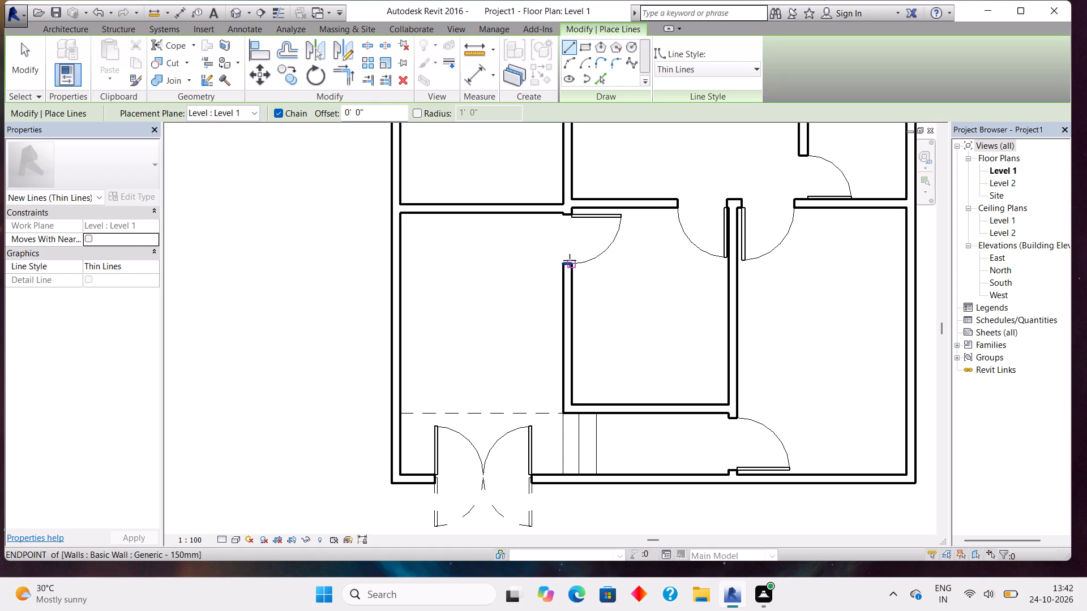
left_click(76, 27)
left_click(123, 48)
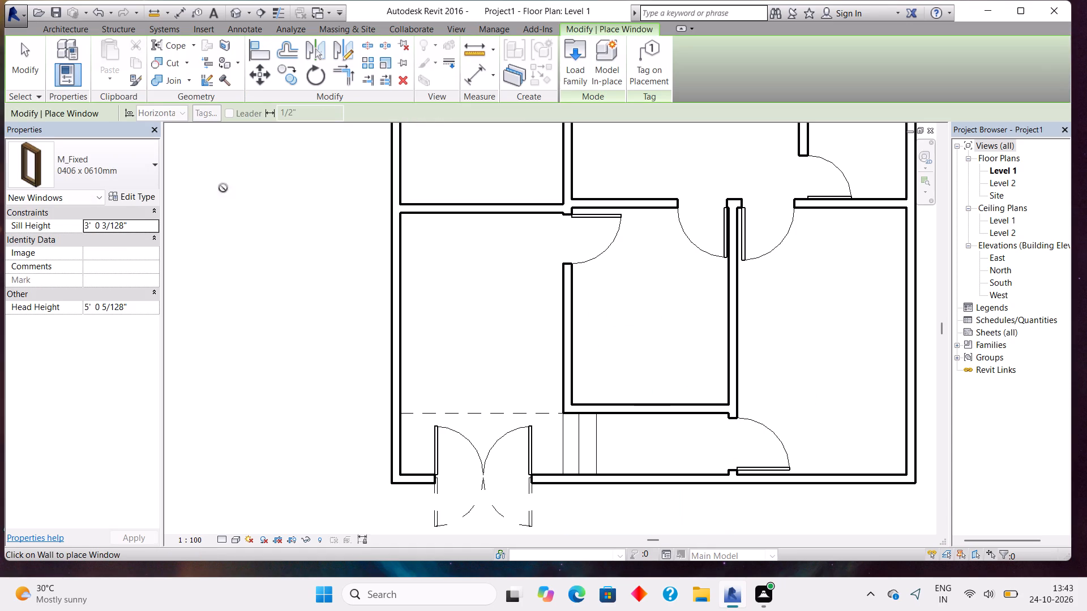
left_click(144, 163)
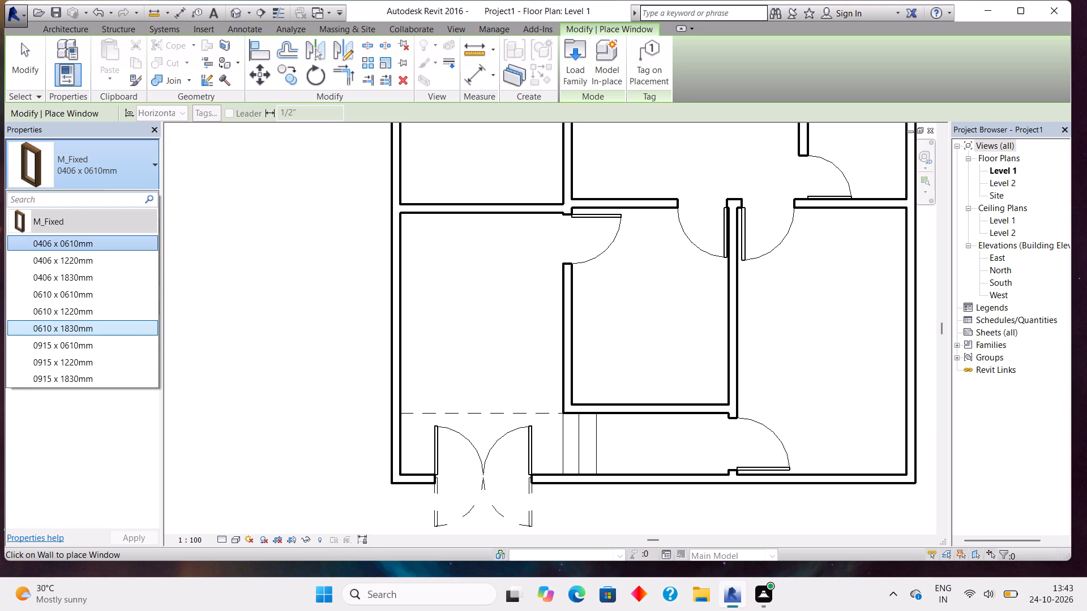
left_click(110, 345)
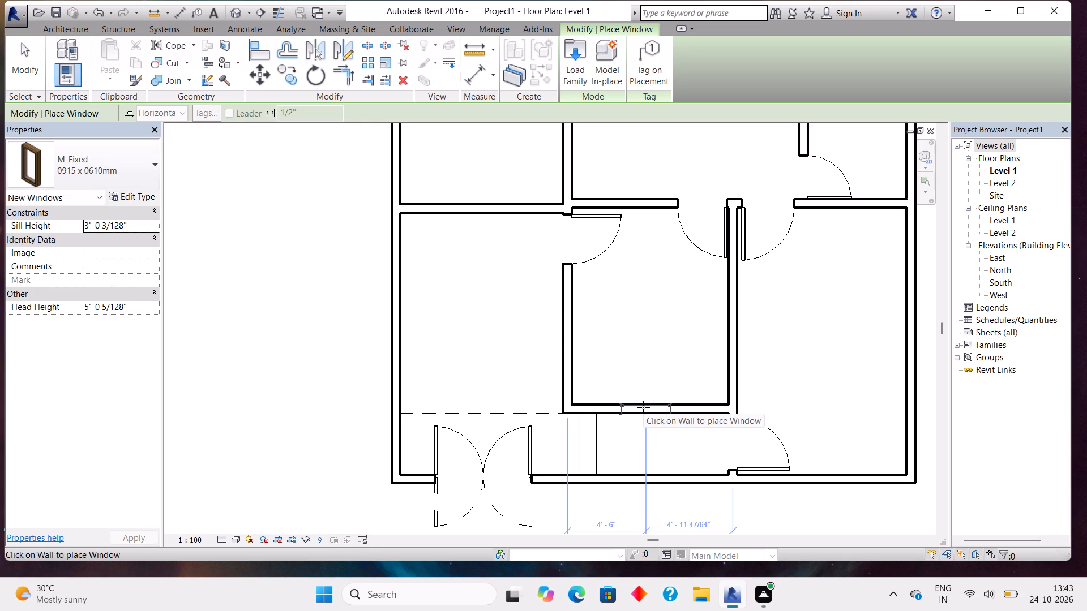
left_click(643, 407)
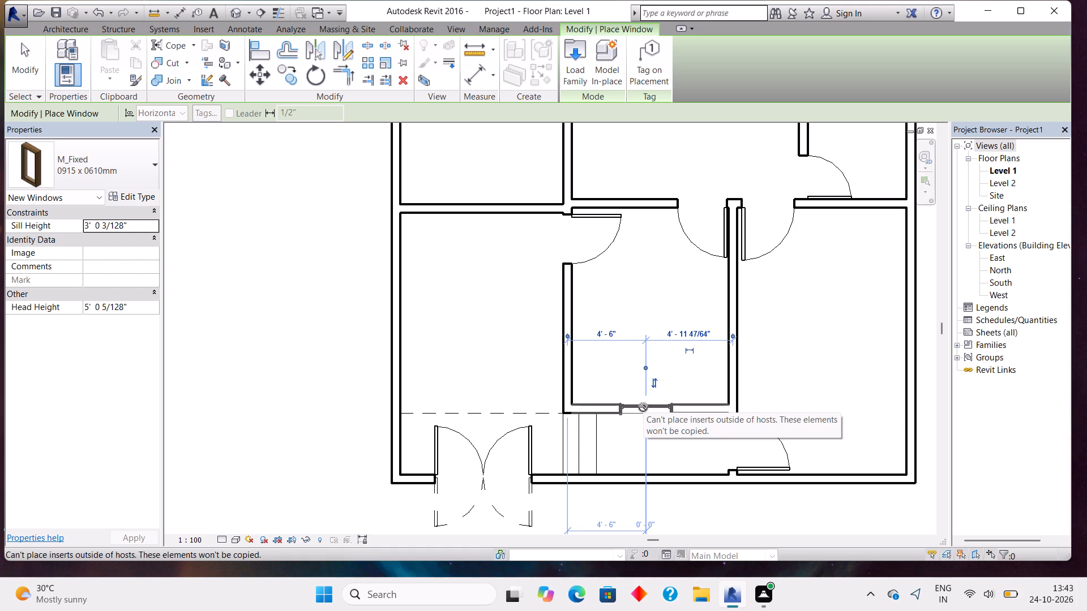
left_click(477, 213)
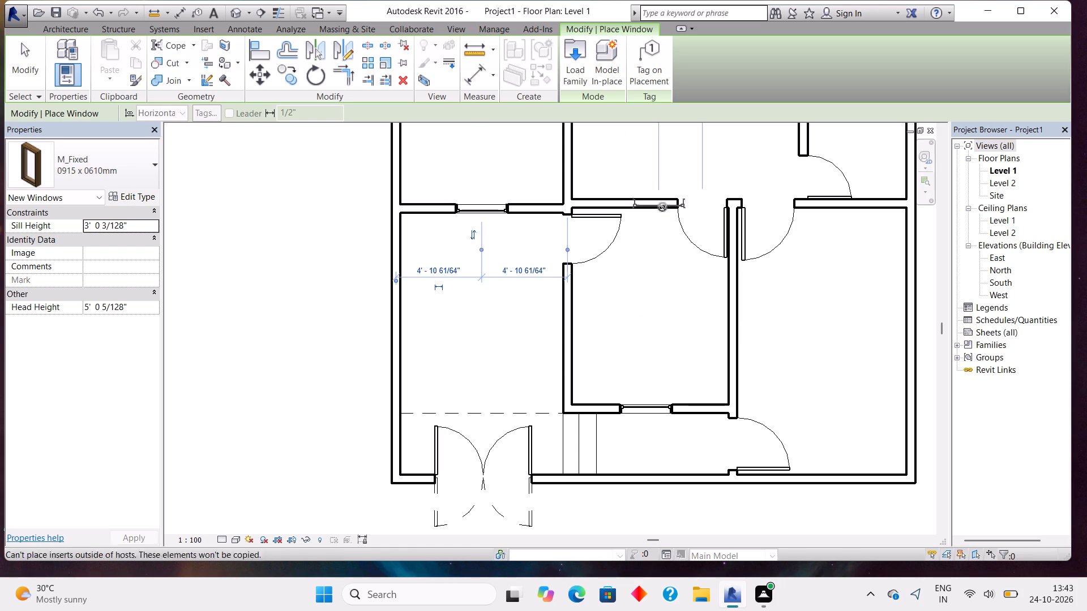
middle_click_drag(704, 216, 724, 610)
middle_click(724, 610)
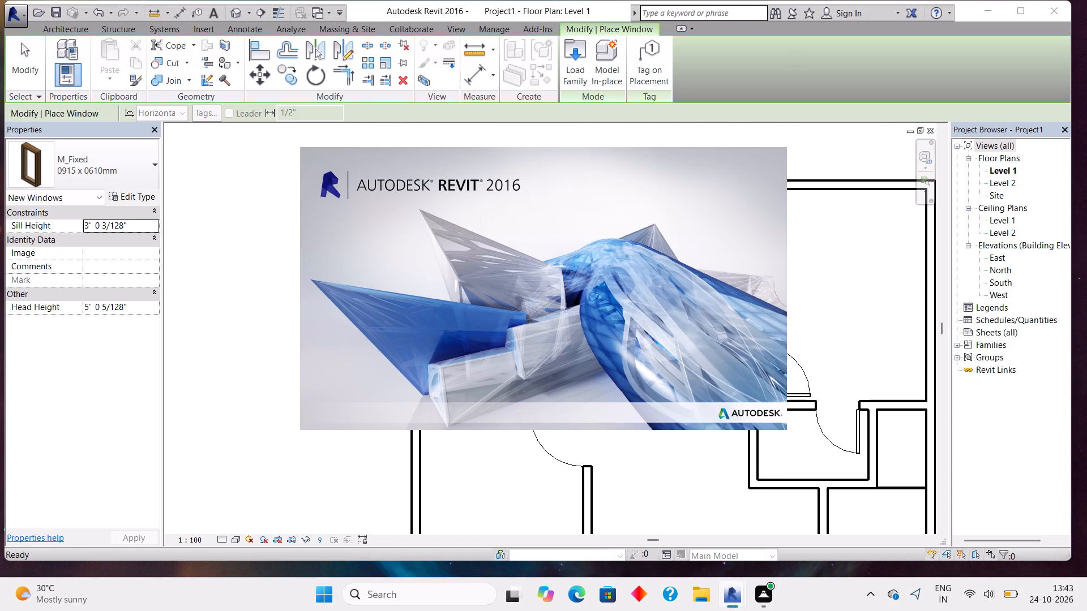
left_click(826, 234)
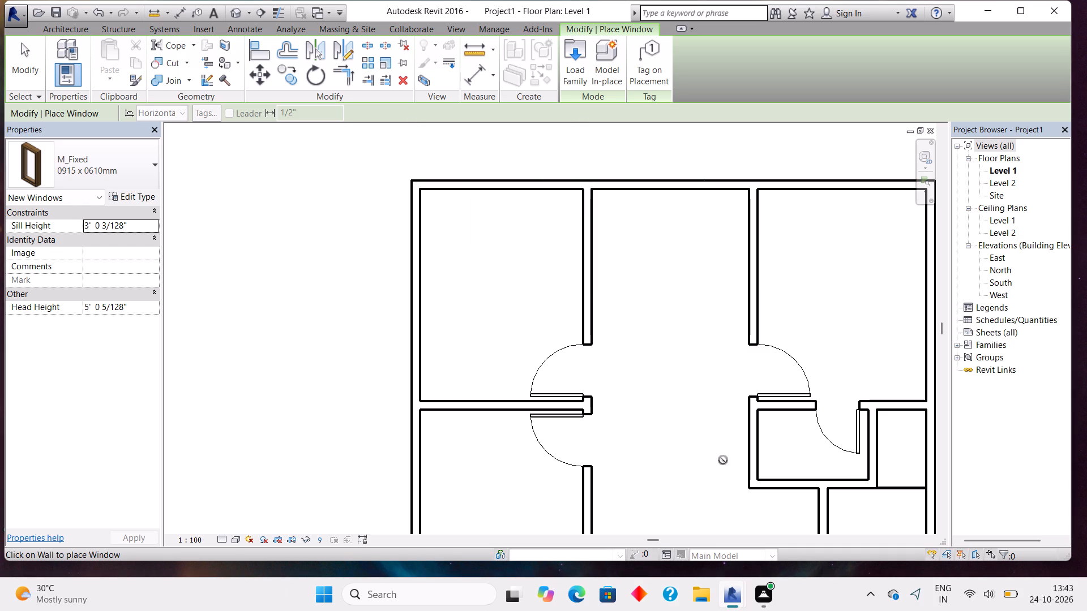
scroll(733, 387, "down", 7)
middle_click_drag(734, 387, 734, 386)
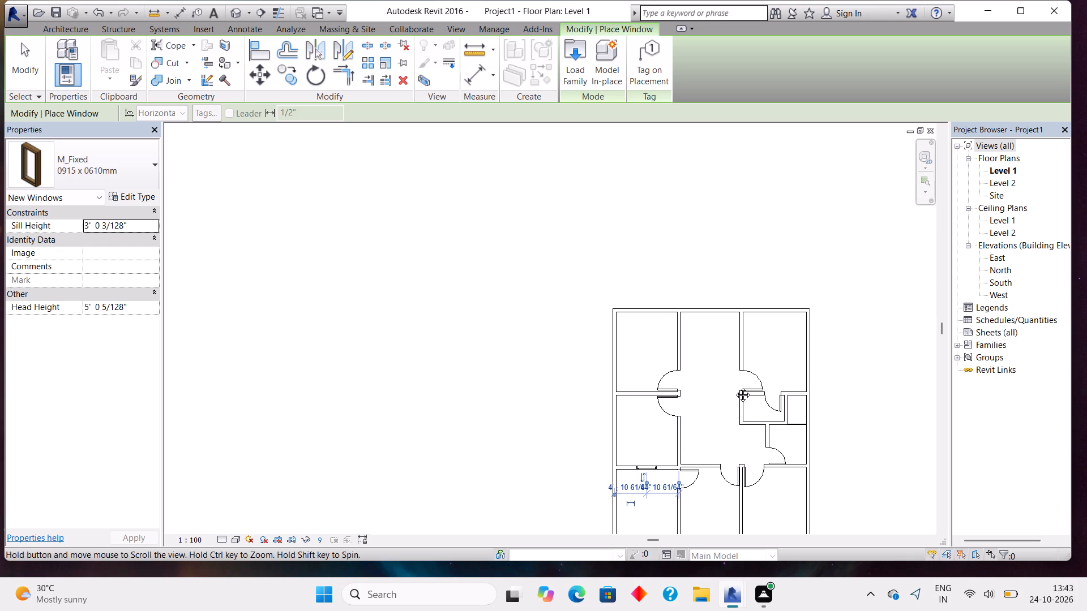
middle_click_drag(734, 386, 510, 256)
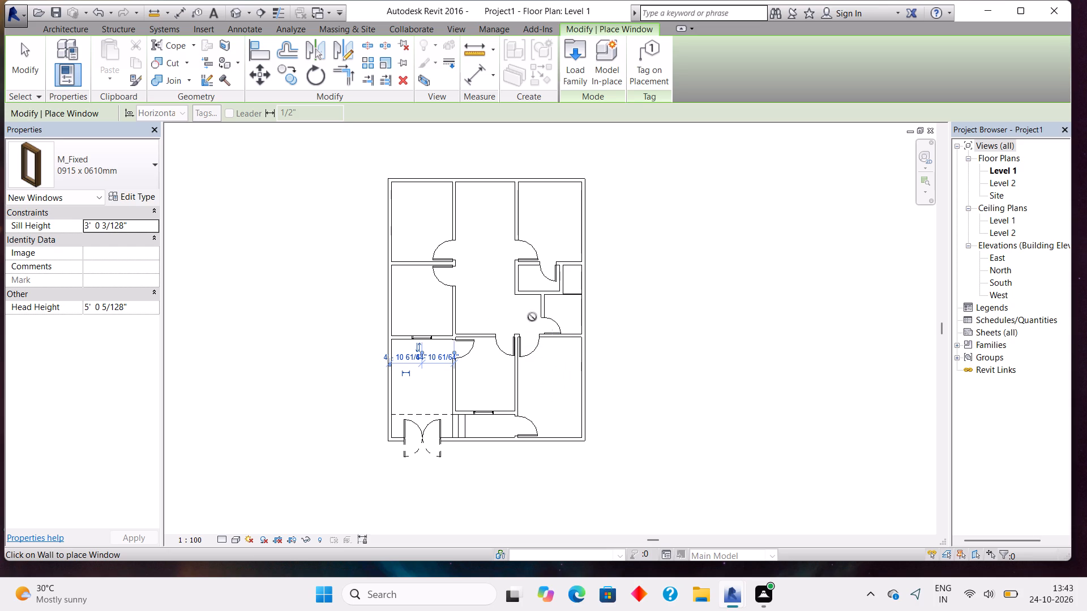
key("Escape")
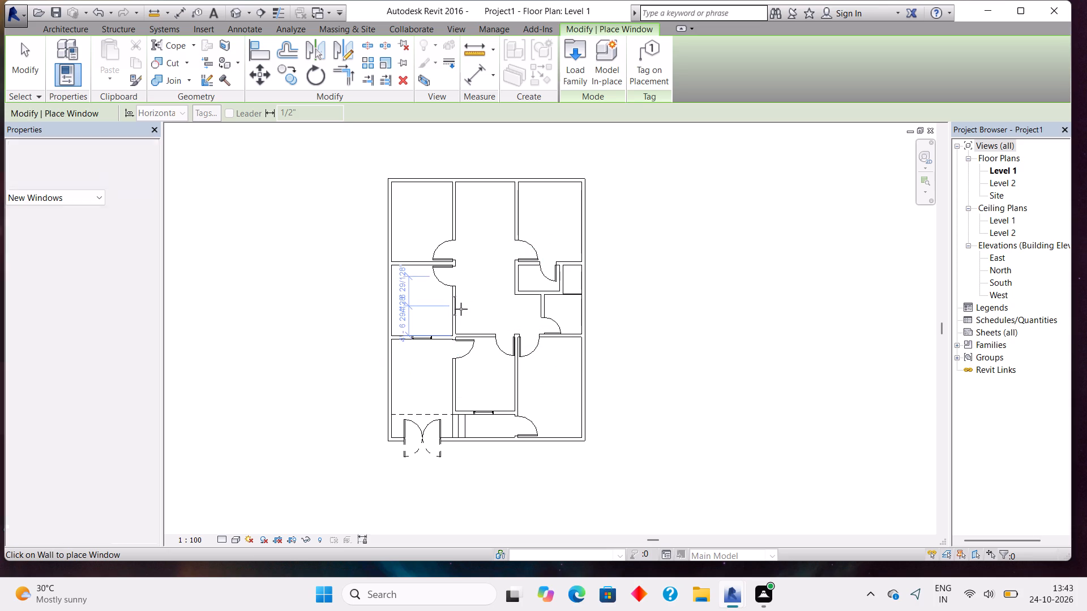
key("Escape")
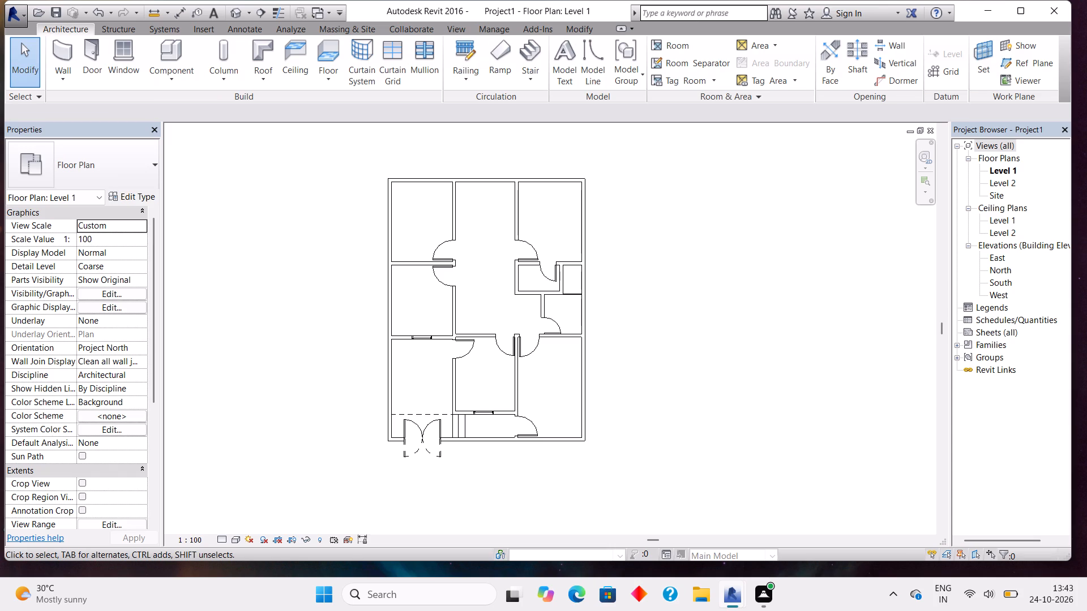
Draw a horizontal Generic - 150mm wall across the upper central room between its side walls, about 2'-6" below the top exterior wall.
middle_click_drag(487, 256, 497, 329)
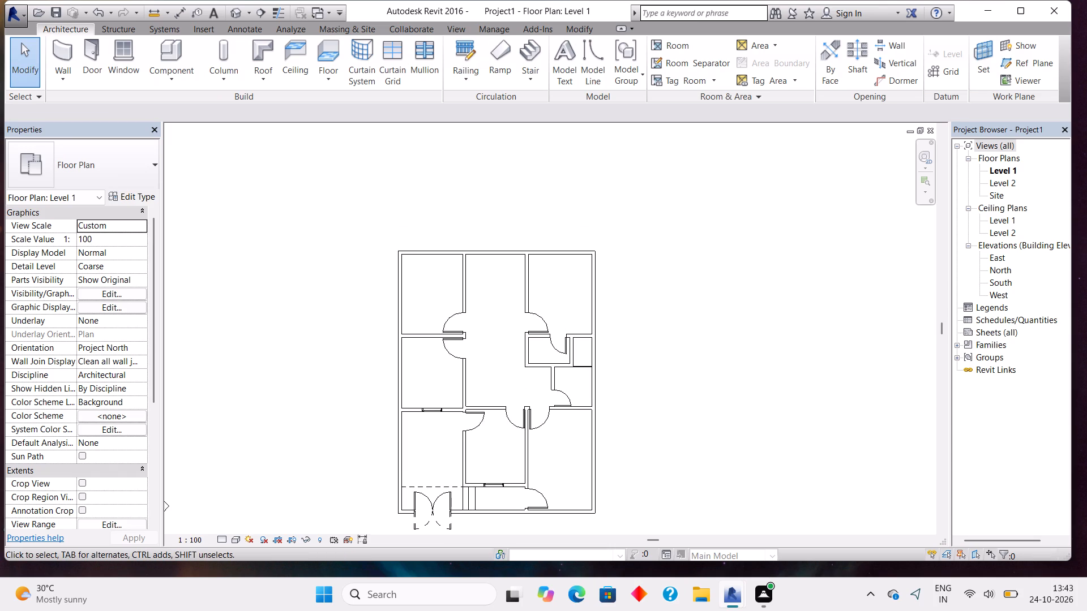
scroll(474, 270, "up", 2)
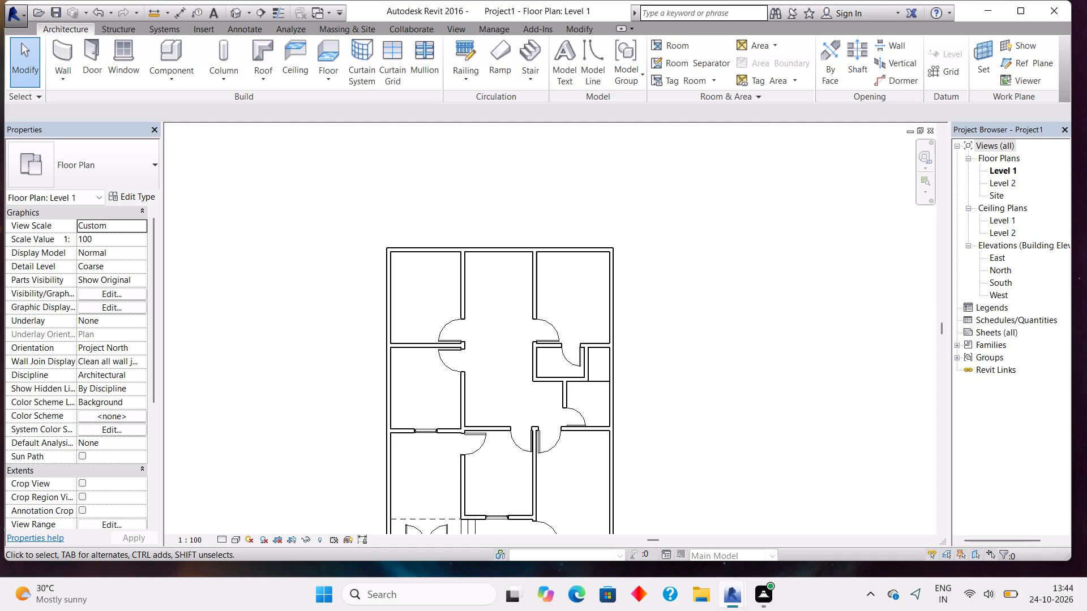
middle_click_drag(476, 265, 476, 308)
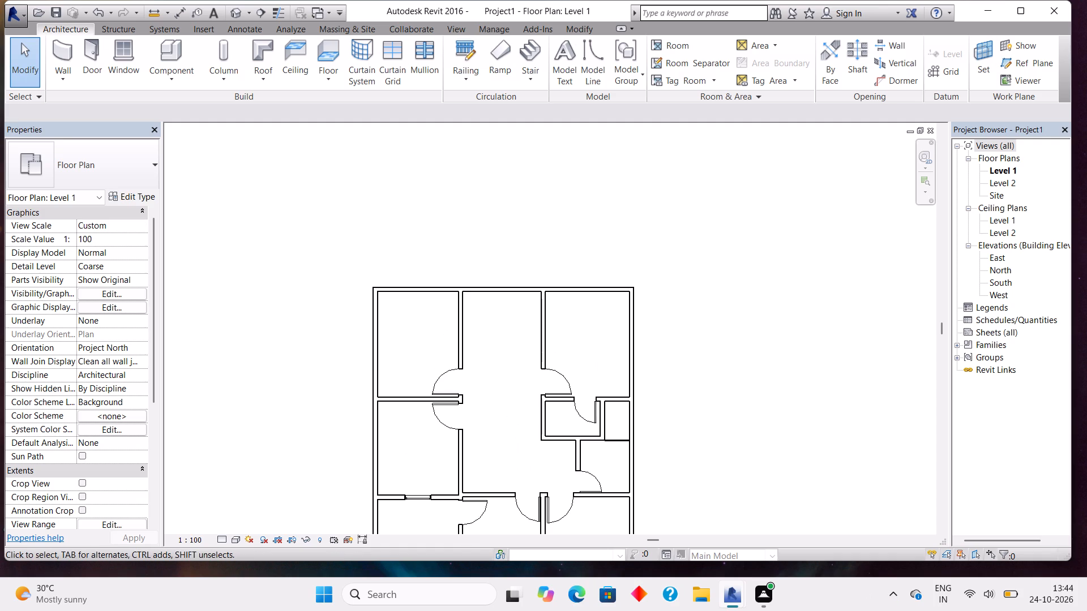
scroll(476, 308, "up", 3)
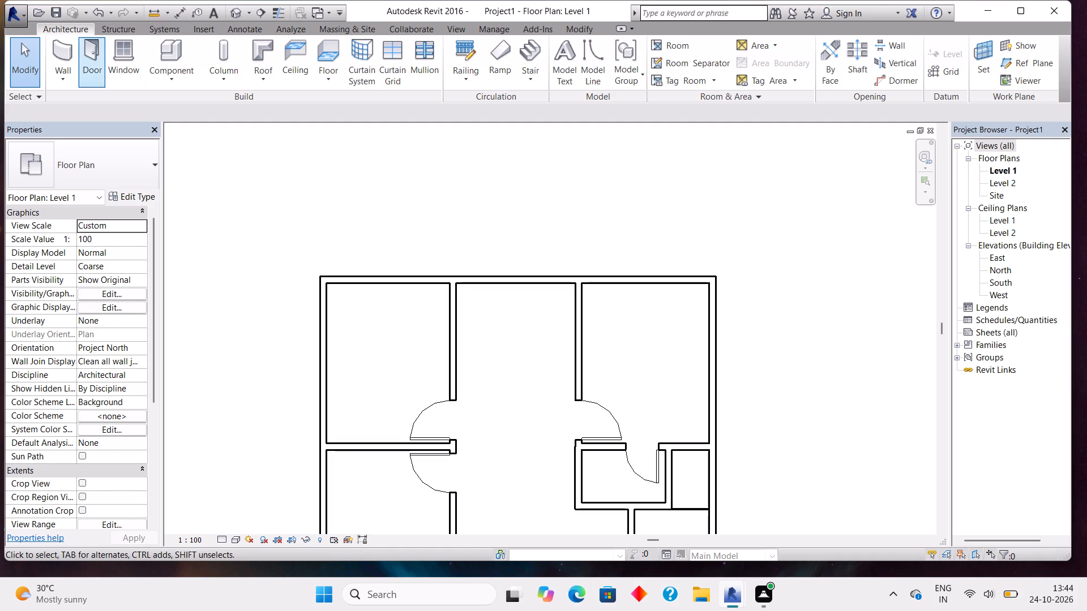
left_click(67, 51)
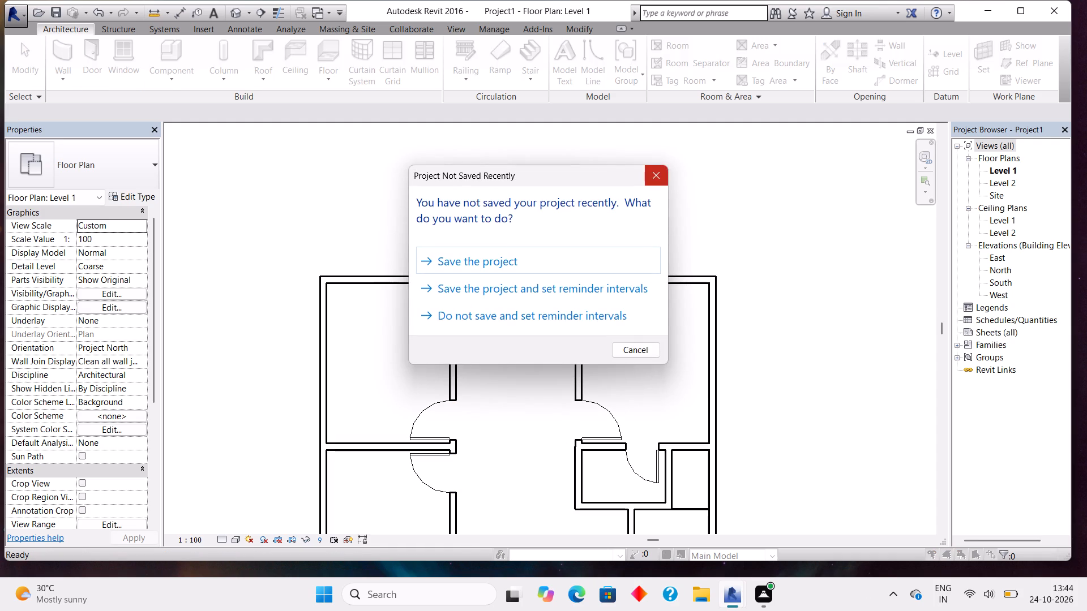
left_click(652, 182)
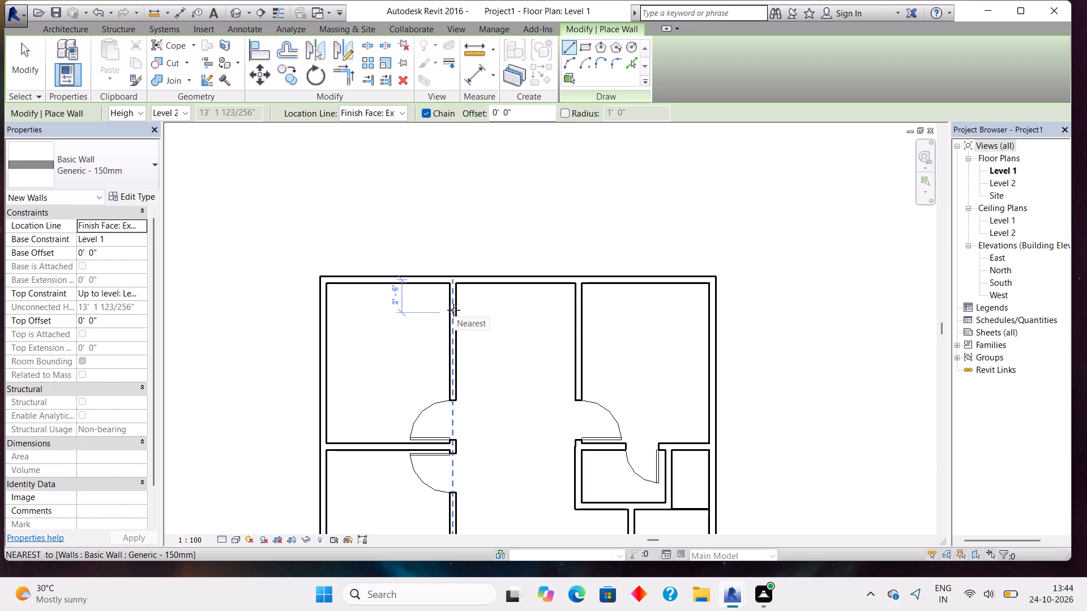
left_click(453, 310)
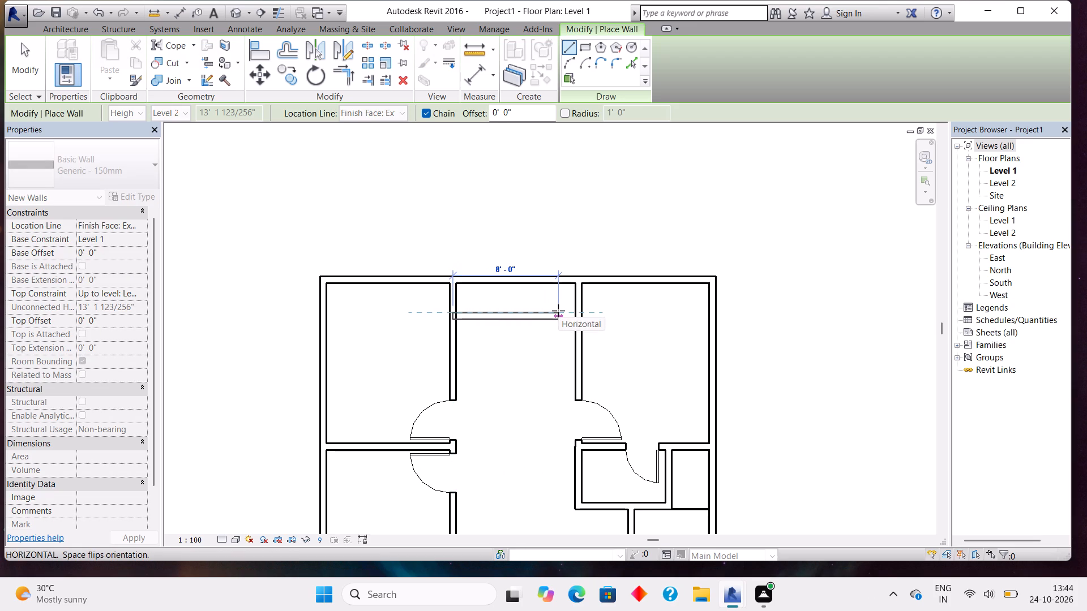
left_click(574, 312)
key("Escape")
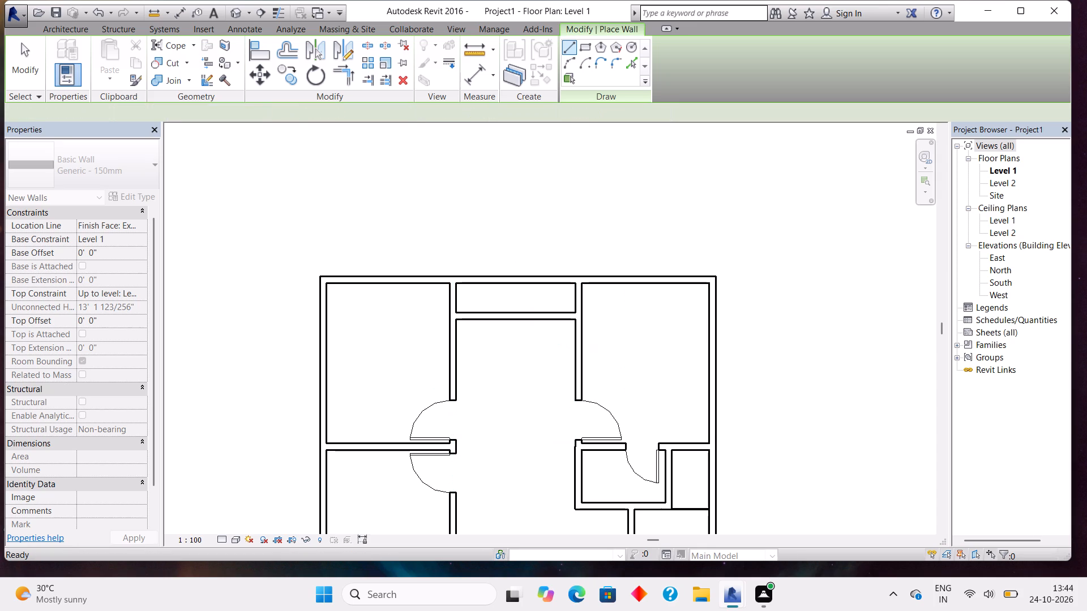
Trim the upper central room's left and right walls to corners with the new horizontal wall, removing their segments up to the top exterior wall.
left_click(337, 70)
left_click(448, 333)
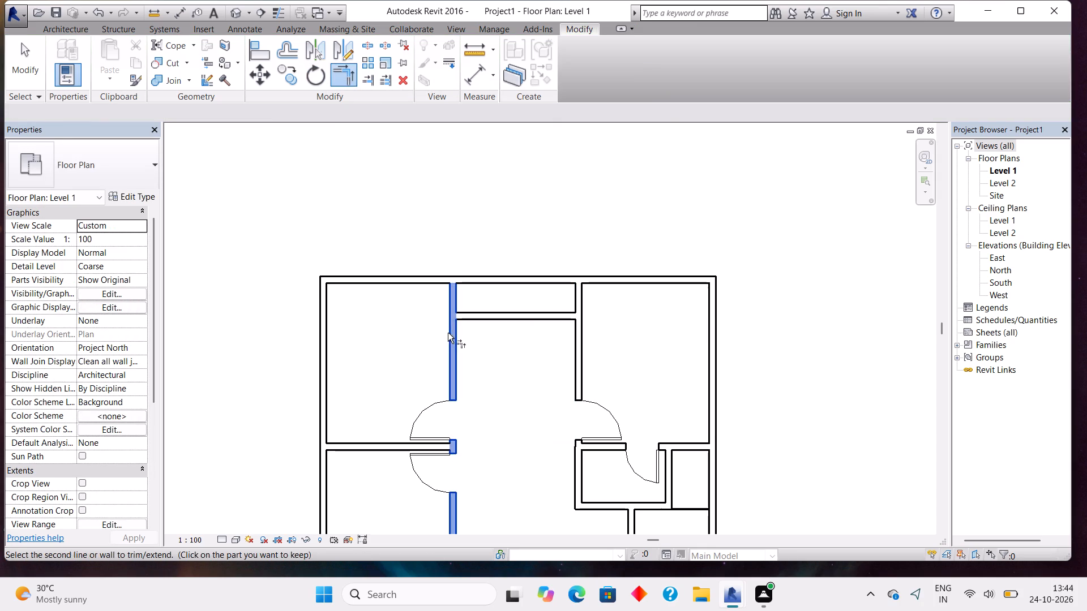
left_click(462, 320)
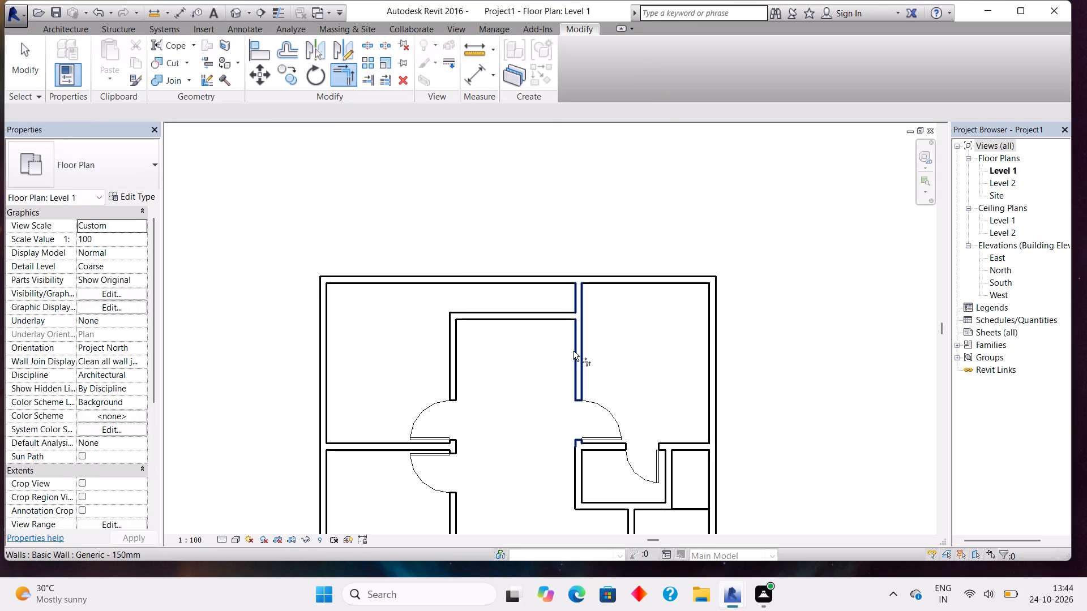
left_click(573, 351)
left_click(560, 316)
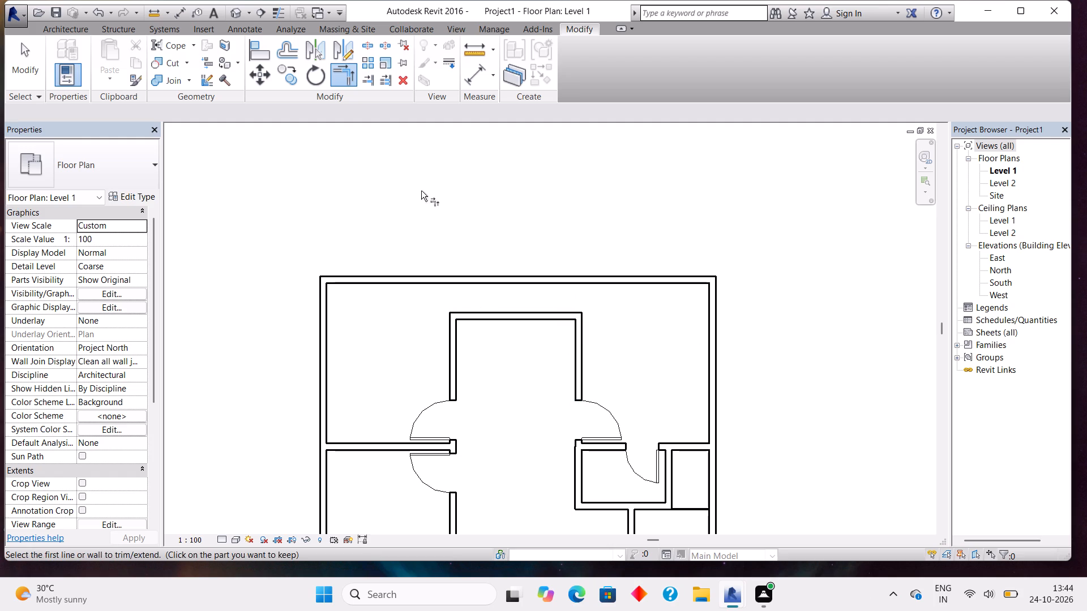
left_click(72, 29)
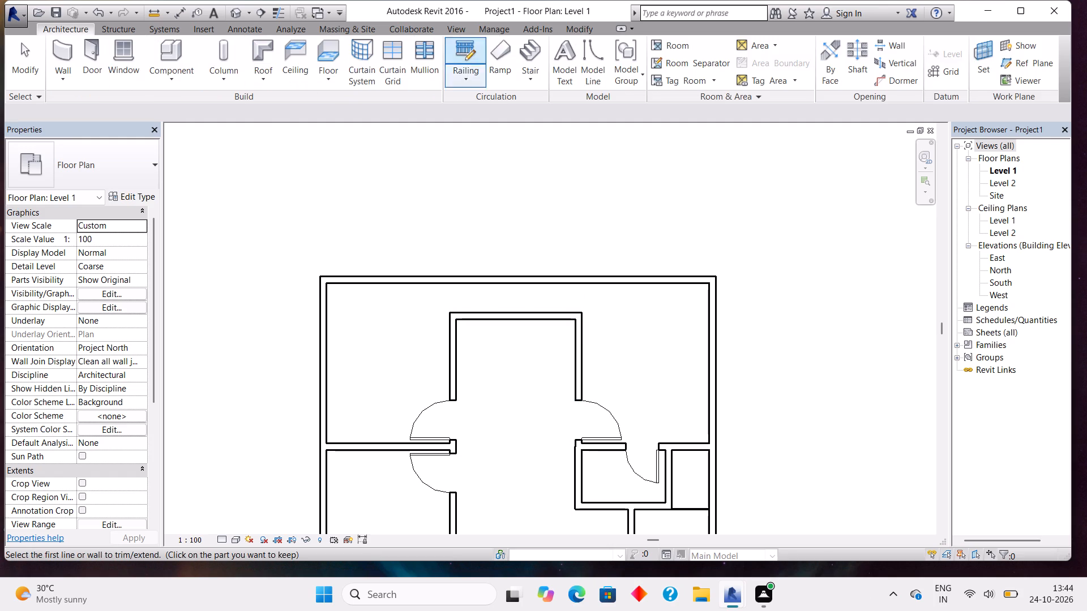
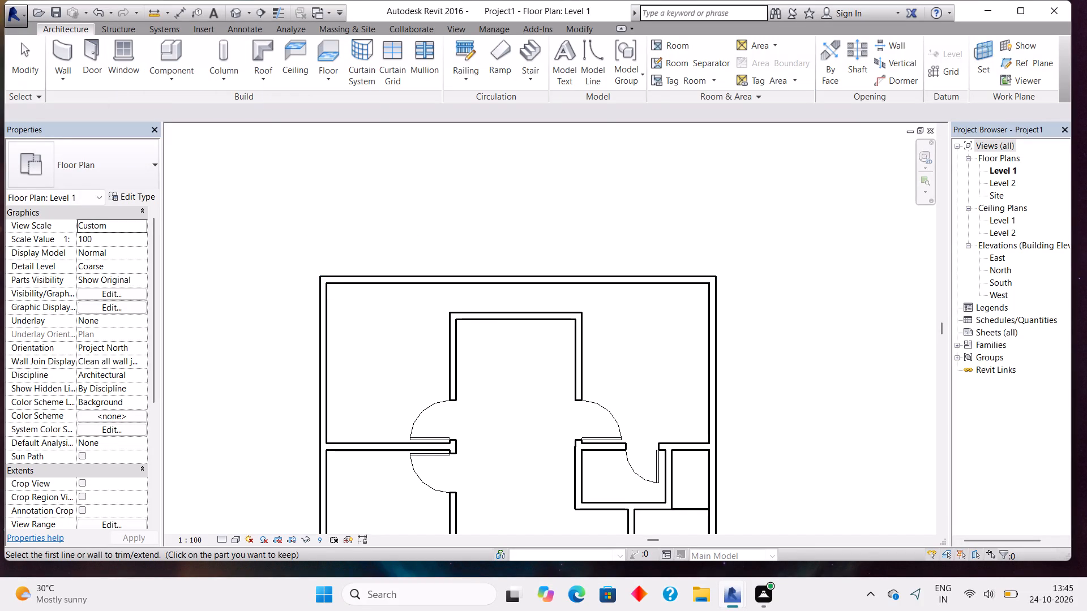
Draw two vertical Thin Lines model lines, about 2'-3" long, from the upper central room's outer top corners to the top exterior wall.
left_click_drag(598, 57, 618, 156)
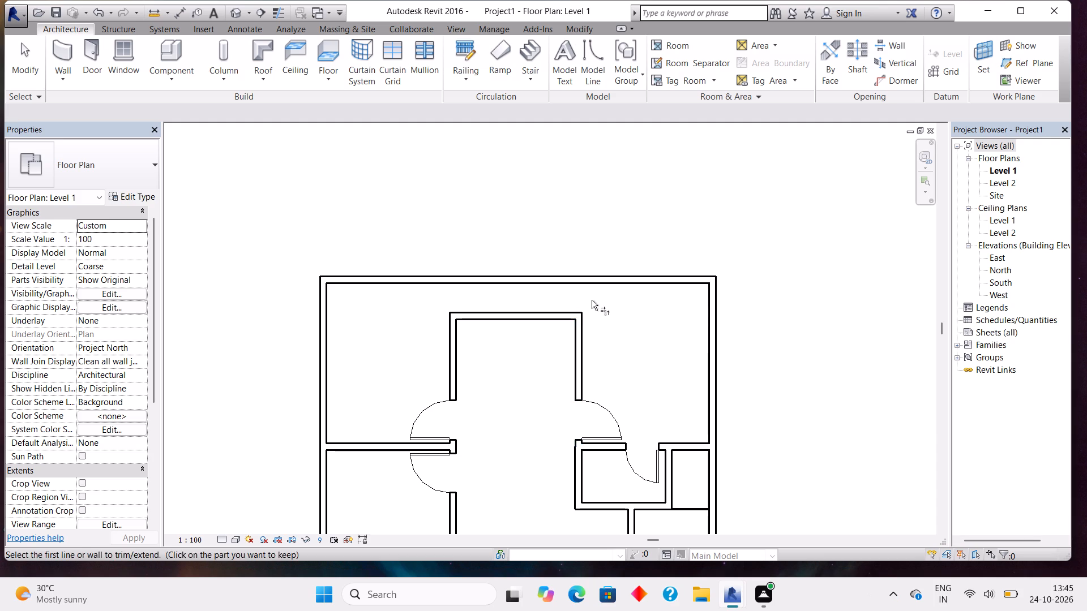
scroll(577, 315, "up", 5)
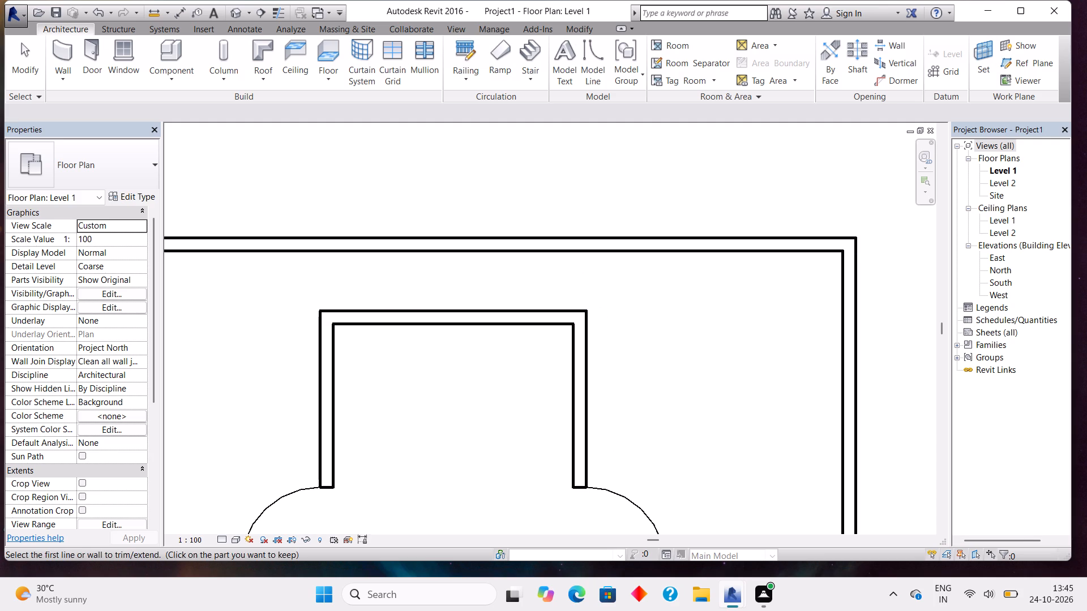
left_click(596, 51)
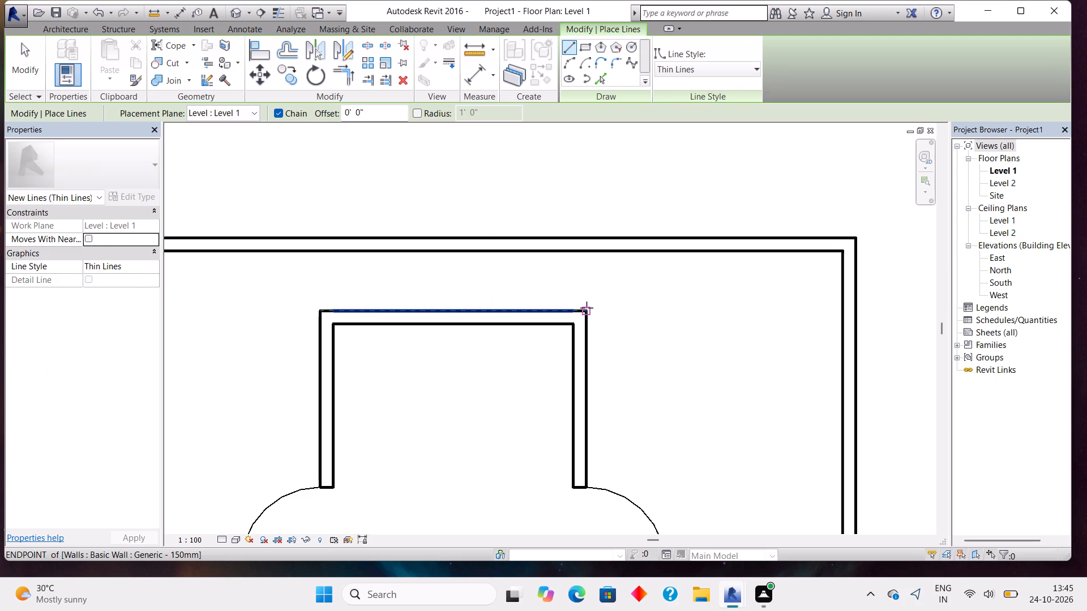
left_click(583, 309)
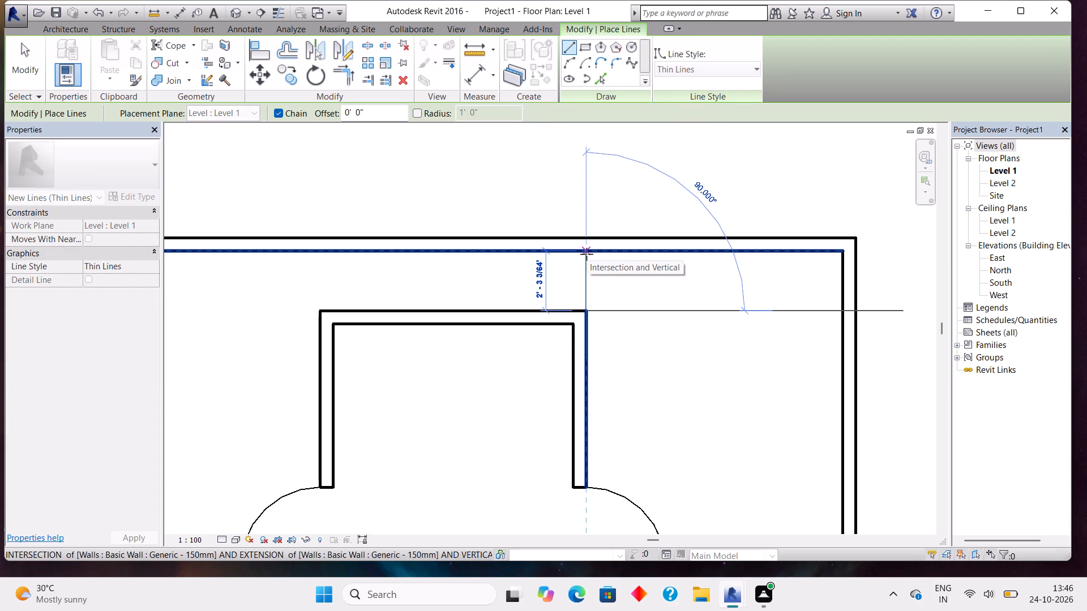
left_click(587, 254)
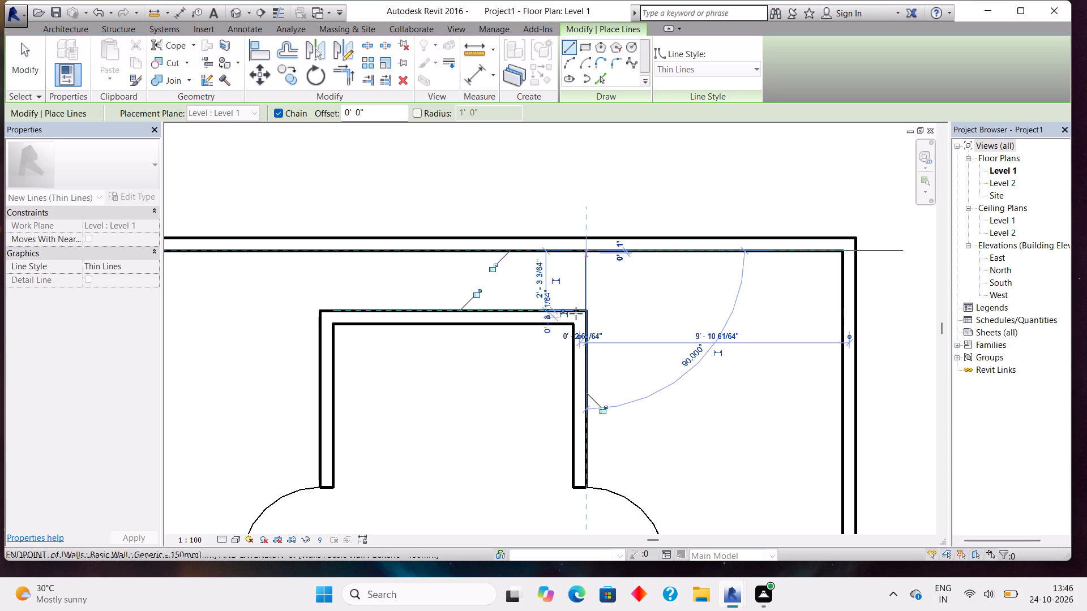
key("Escape")
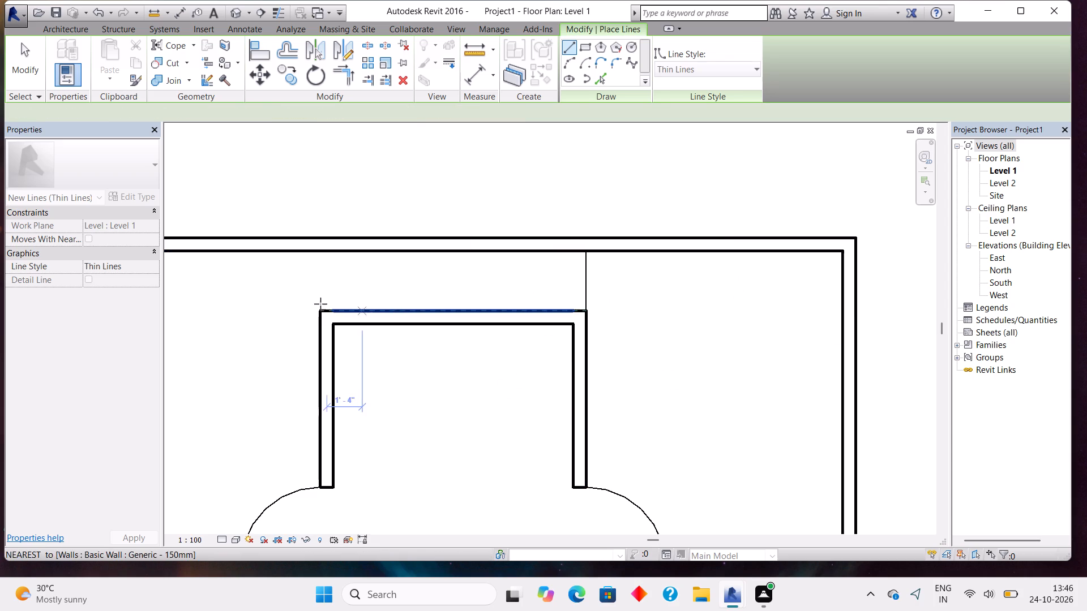
left_click(322, 309)
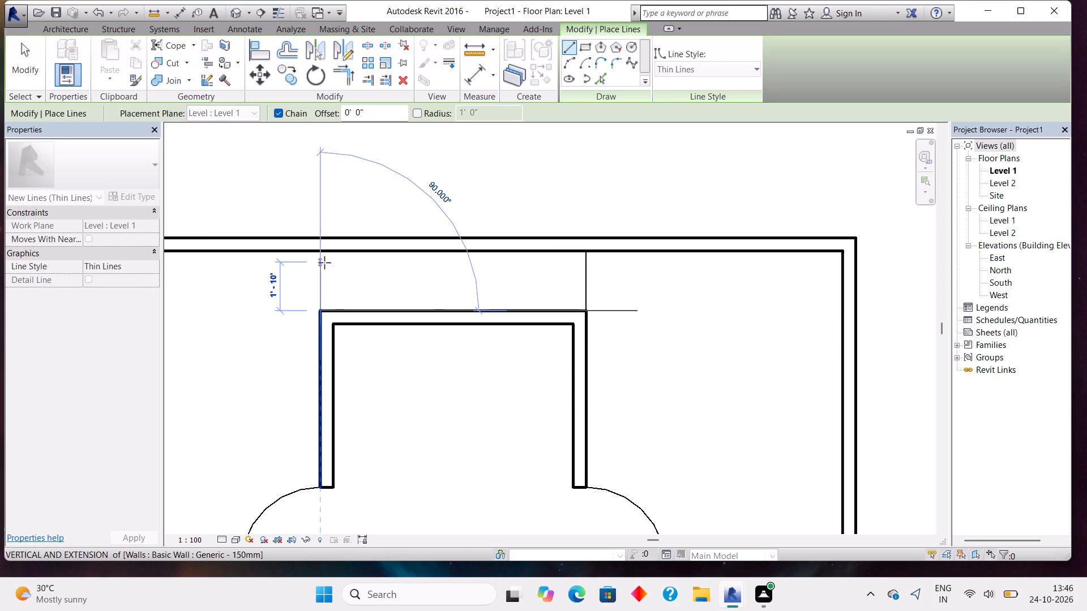
left_click(321, 255)
key("Escape")
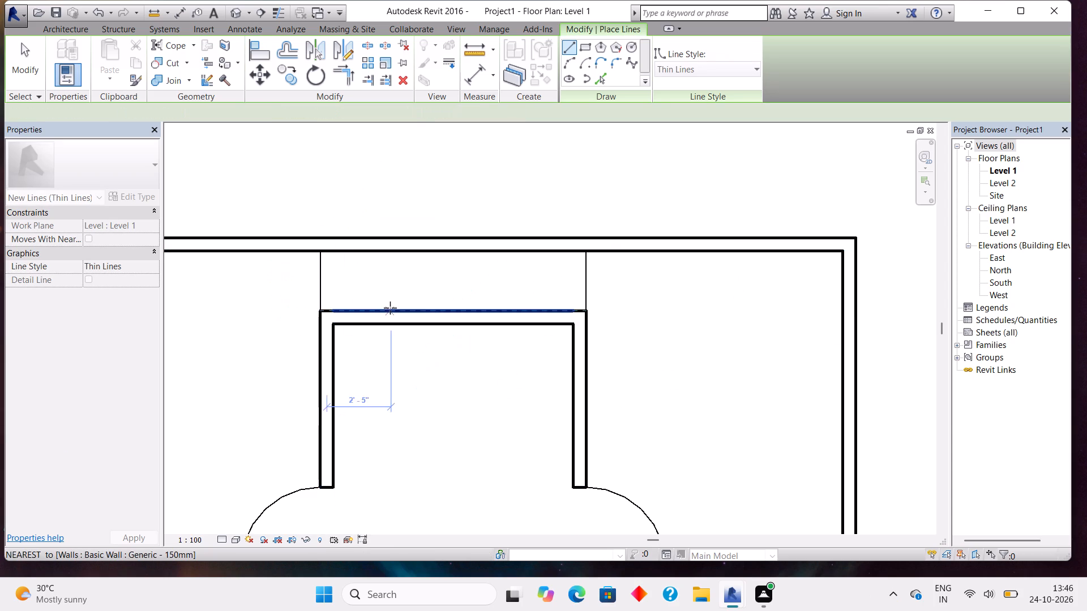
Place an M_Fixed 0915 x 0610mm window near the middle of the upper central room's top wall.
scroll(390, 308, "down", 5)
middle_click_drag(391, 329, 400, 291)
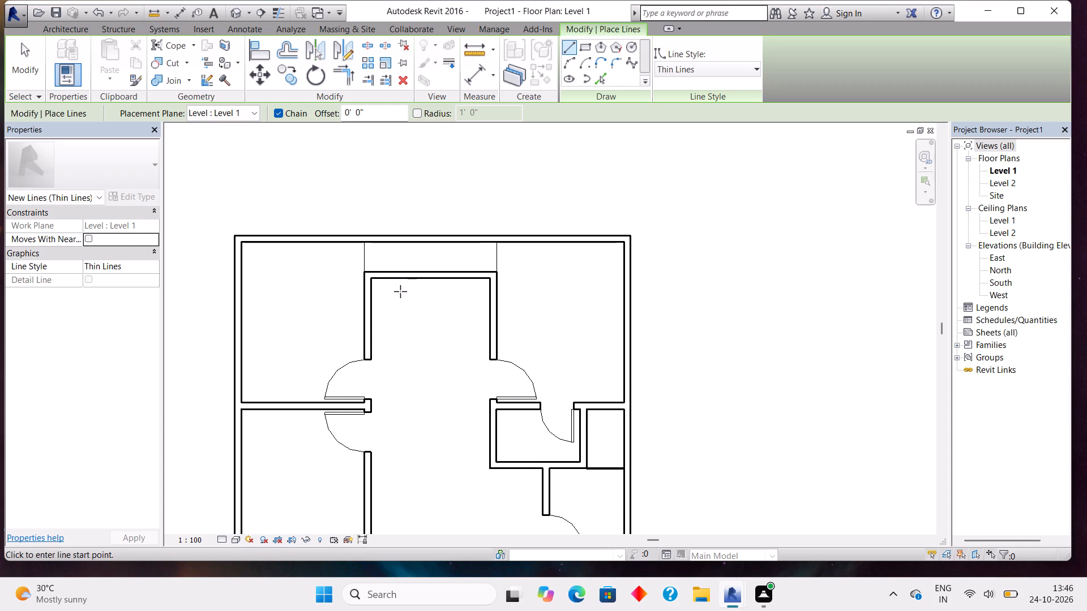
left_click(74, 34)
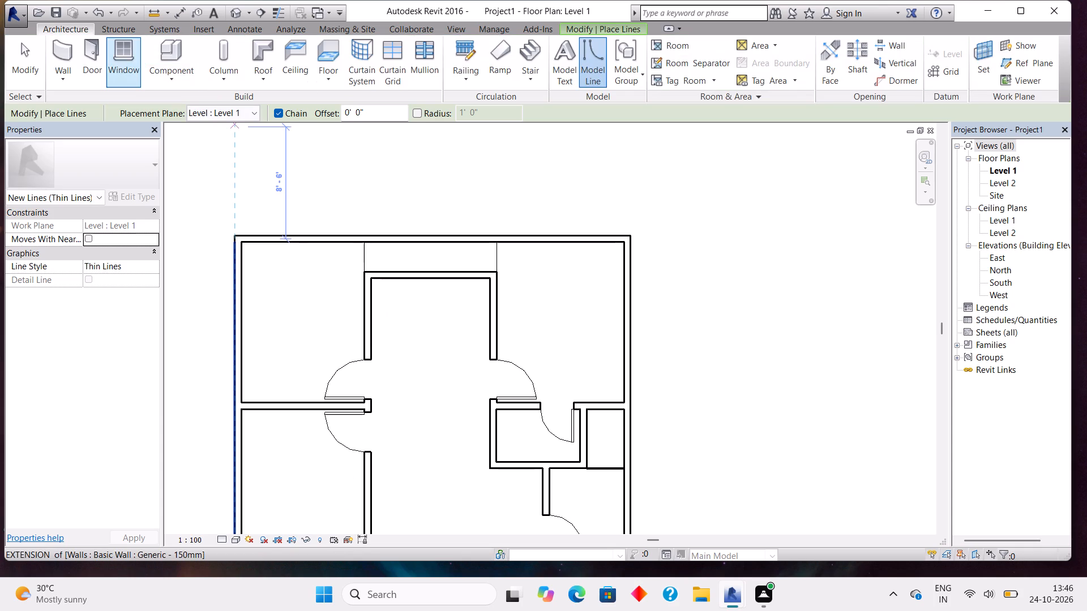
left_click(129, 61)
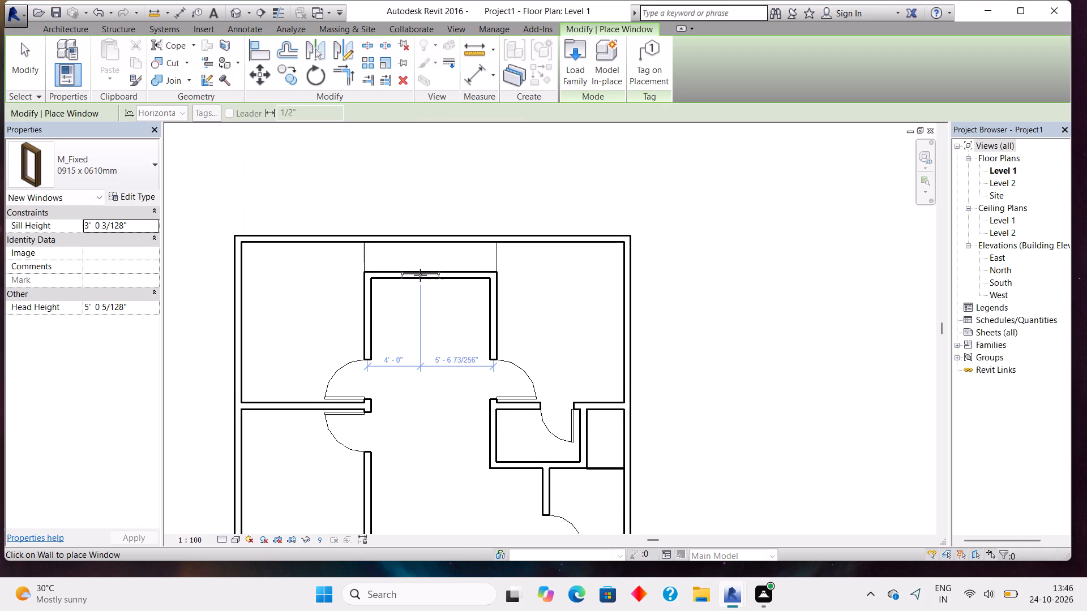
left_click(428, 278)
key("Escape")
Examine the whole floor plan, from the top exterior wall down to the double entrance door.
scroll(420, 346, "down", 6)
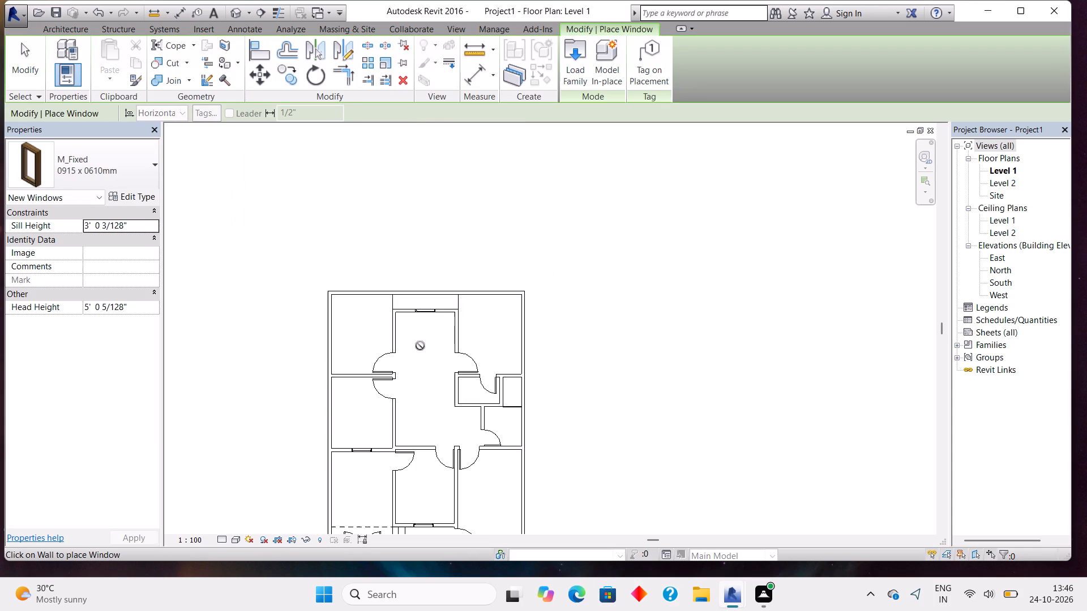
middle_click_drag(420, 345, 419, 294)
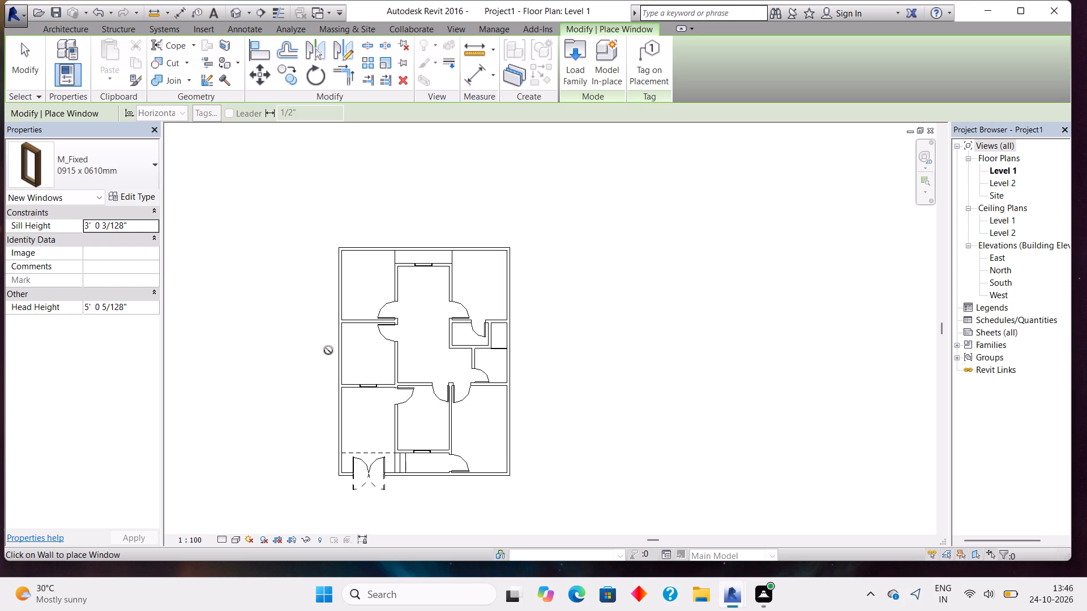
middle_click_drag(414, 420, 439, 418)
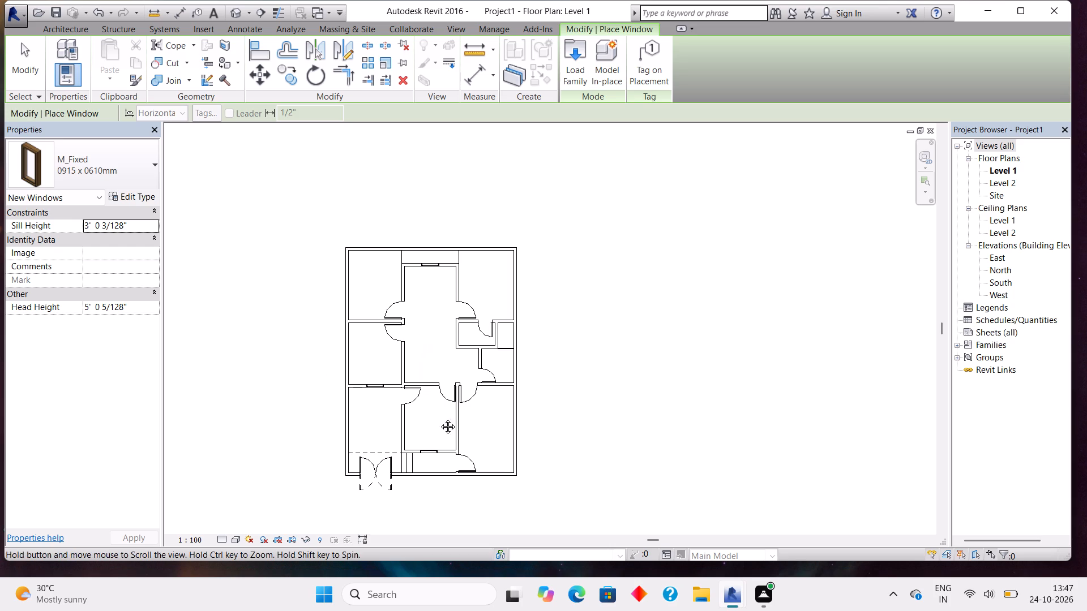
middle_click_drag(439, 418, 519, 419)
scroll(519, 419, "up", 4)
middle_click_drag(519, 419, 517, 438)
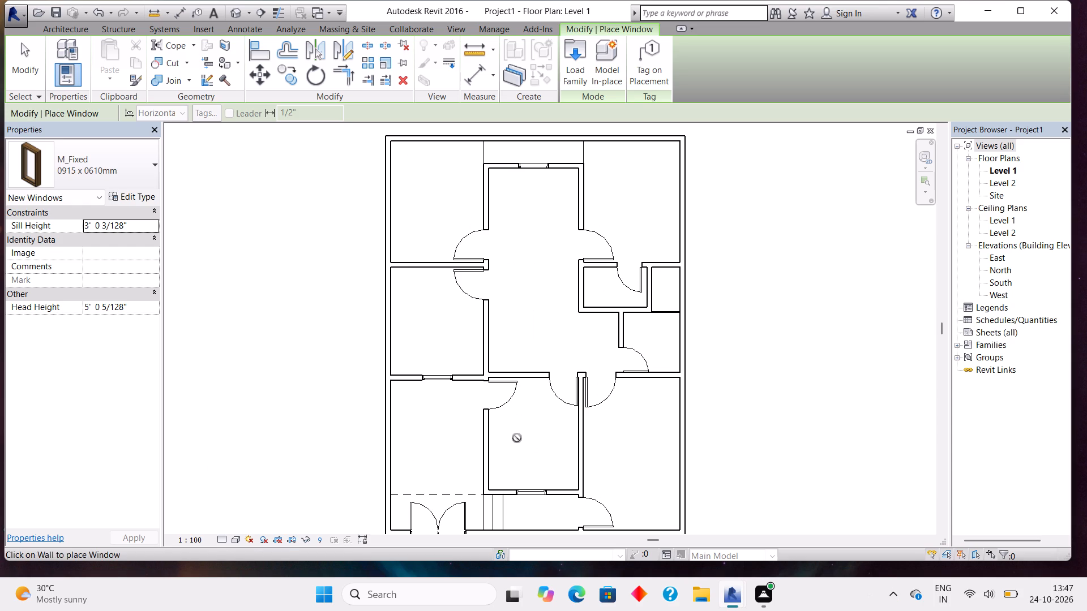
middle_click_drag(517, 438, 528, 401)
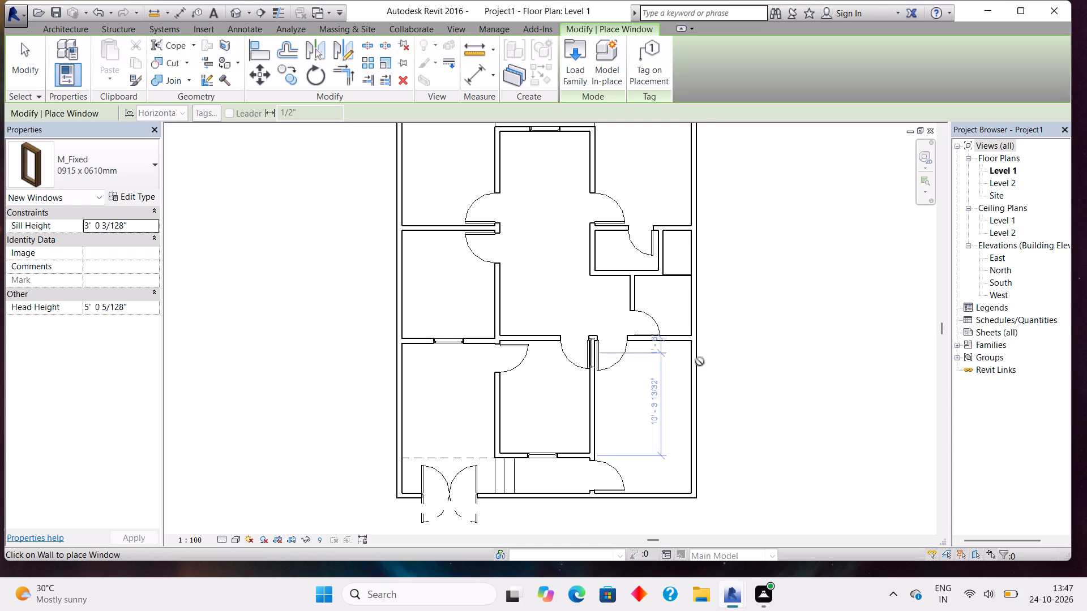
middle_click_drag(565, 259, 593, 351)
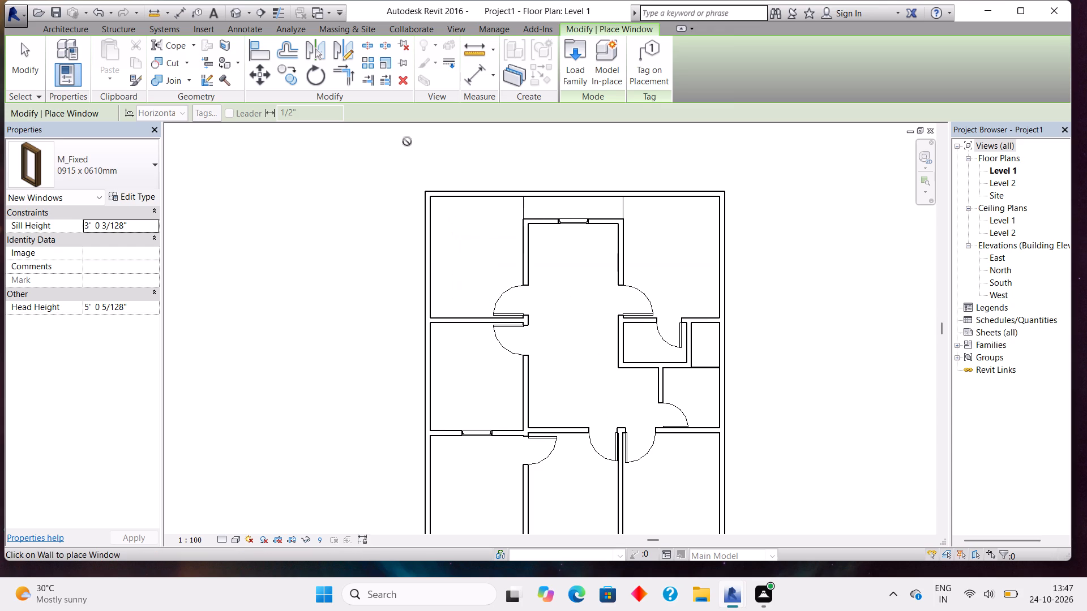
Add a bold 2.5mm Arial two-line text note in the upper left room reading "KITCHEN" and "9'4"X12'2"".
left_click(241, 34)
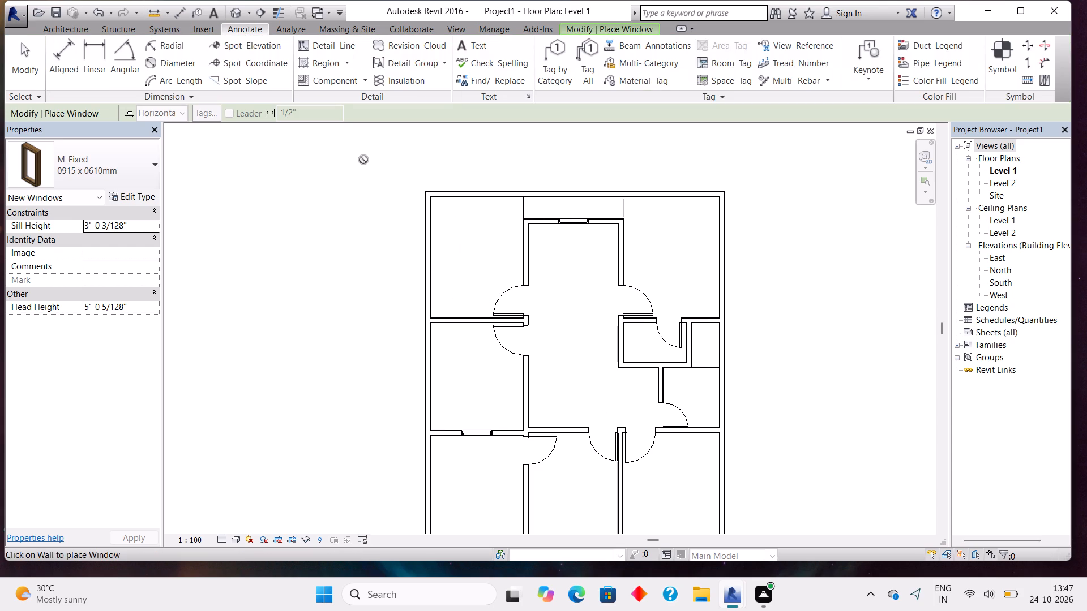
left_click(471, 49)
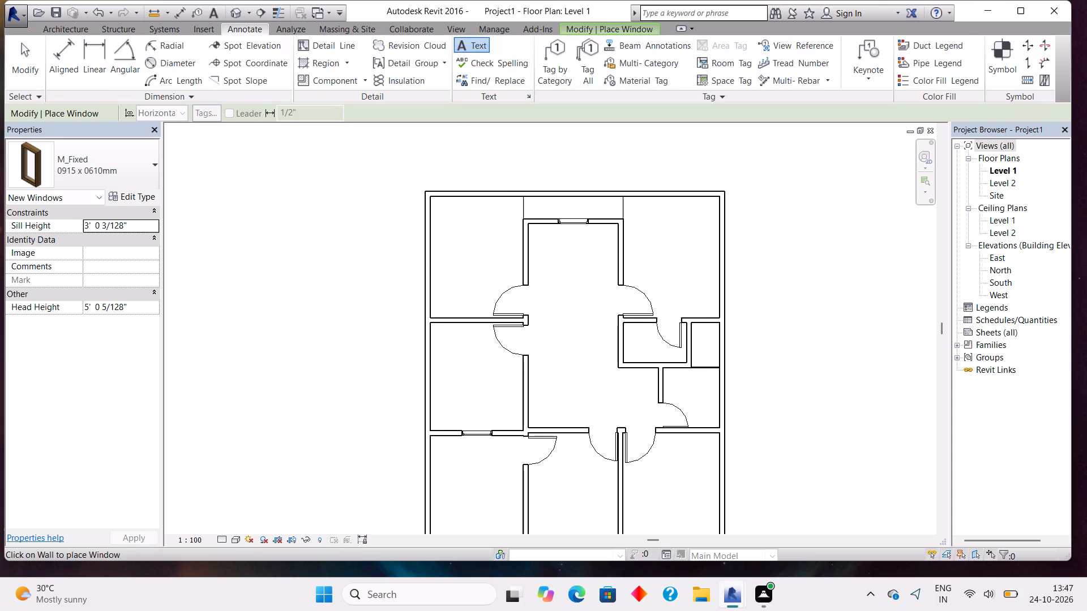
left_click(456, 242)
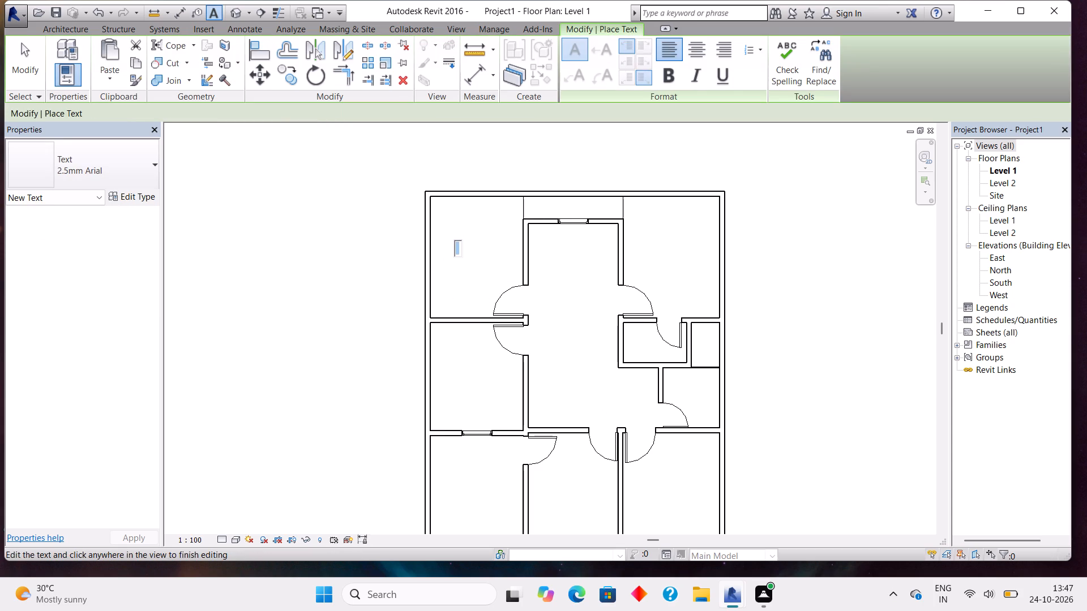
left_click(673, 81)
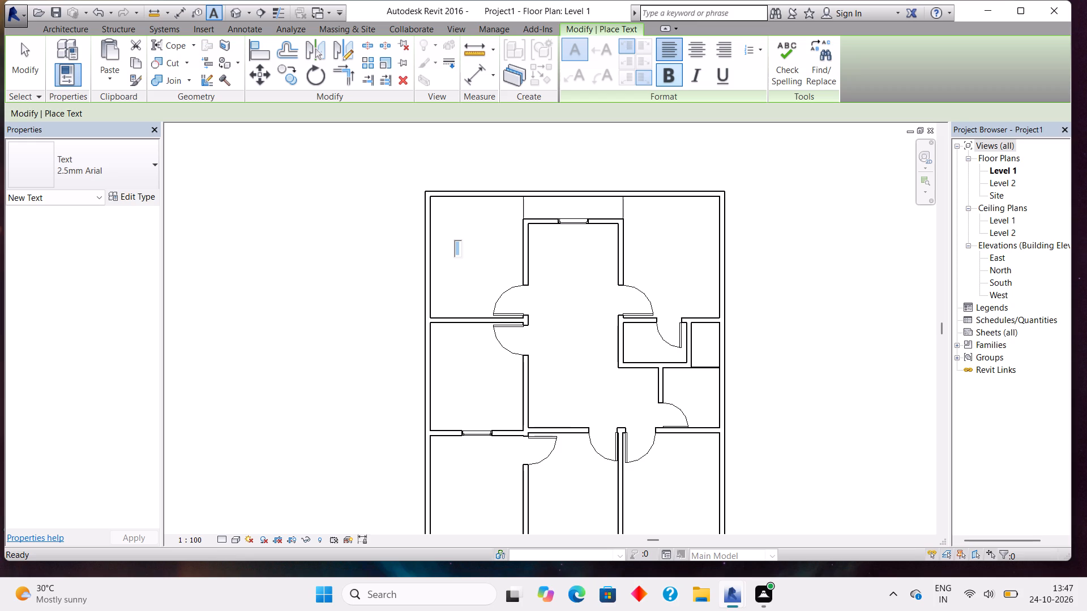
type("KITCHEN")
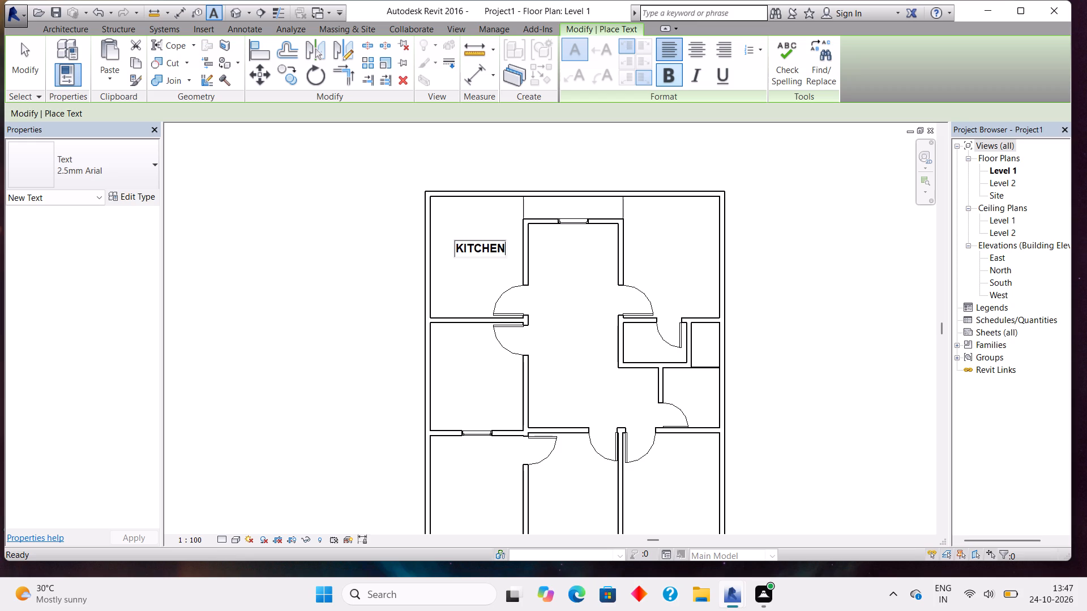
key("Return")
type("9'4")
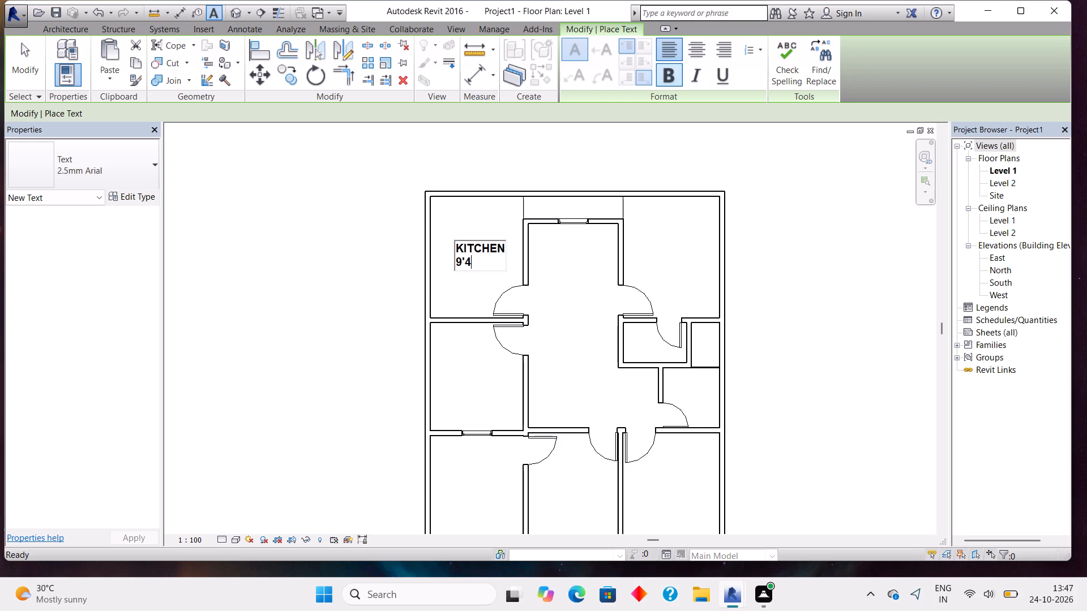
type("\"X")
type("12'")
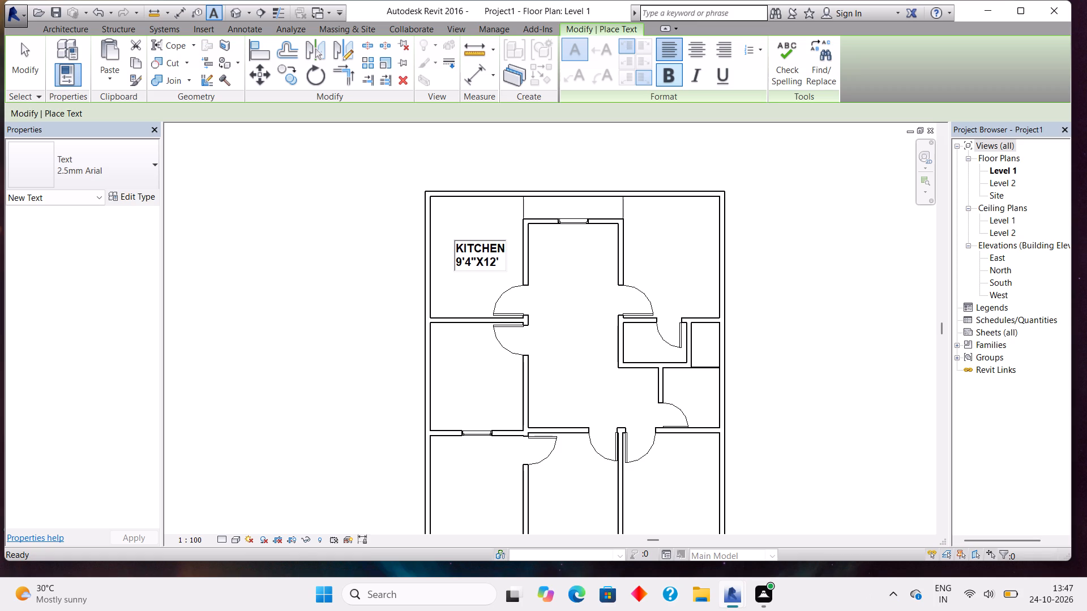
key("2")
key("shift+quotedbl")
left_click(564, 205)
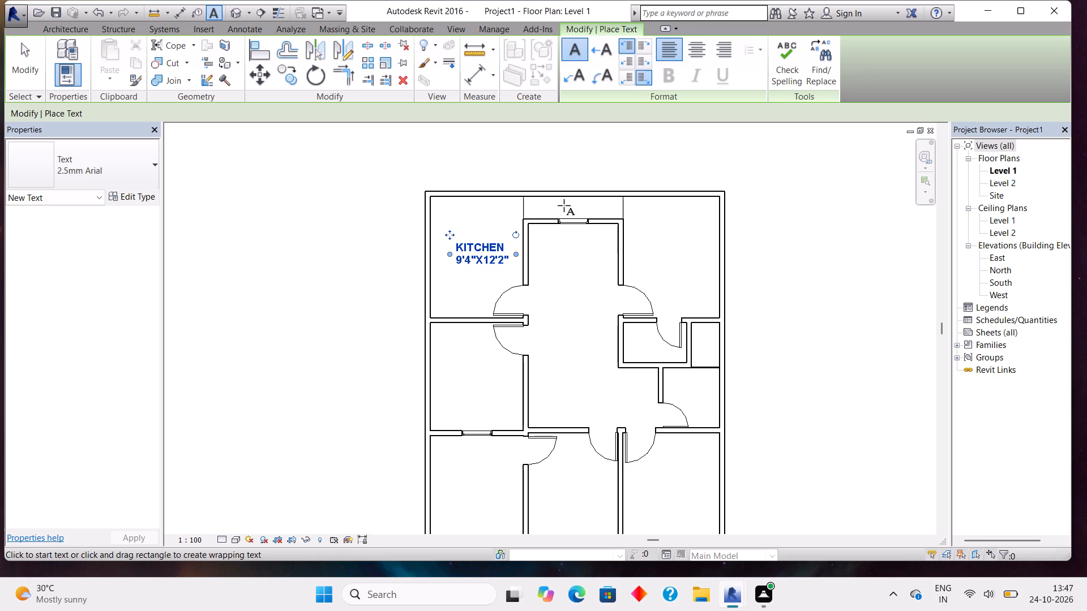
Add a bold text note "OPEN" in the space between the upper central room's top wall and the top exterior wall.
left_click(564, 205)
left_click(673, 77)
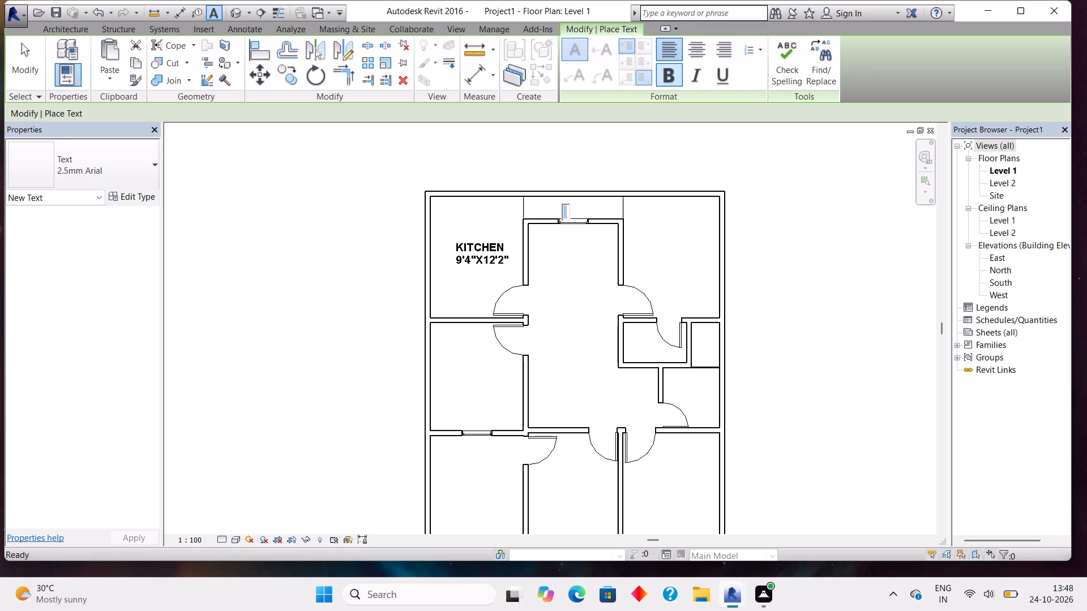
type("OPEN")
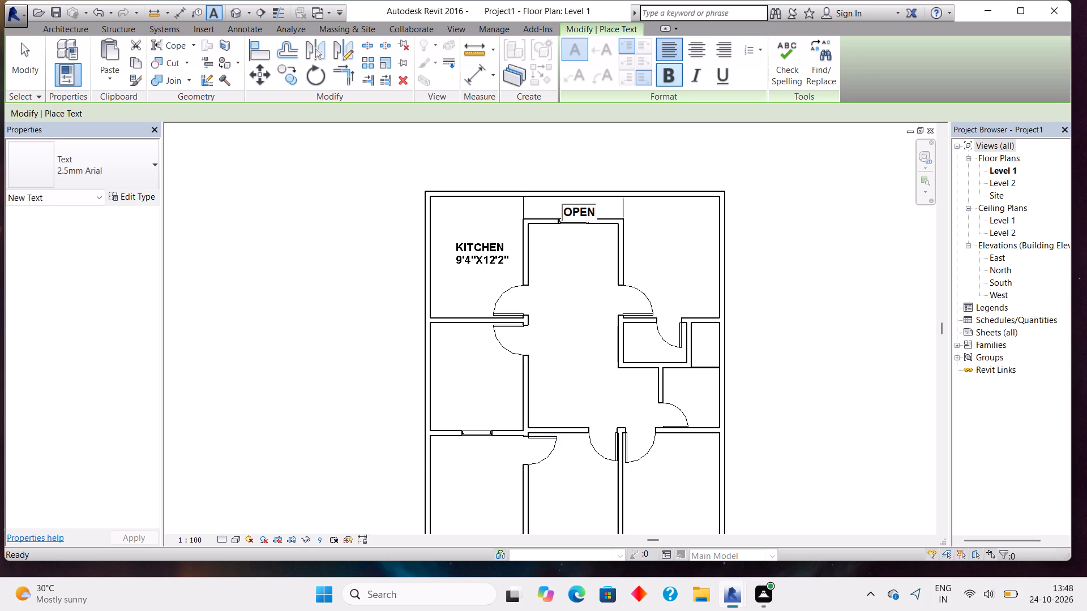
left_click(664, 229)
Add a bold two-line text note in the upper right room reading "BEDROOM" and "9'8"X12'2"".
left_click(664, 244)
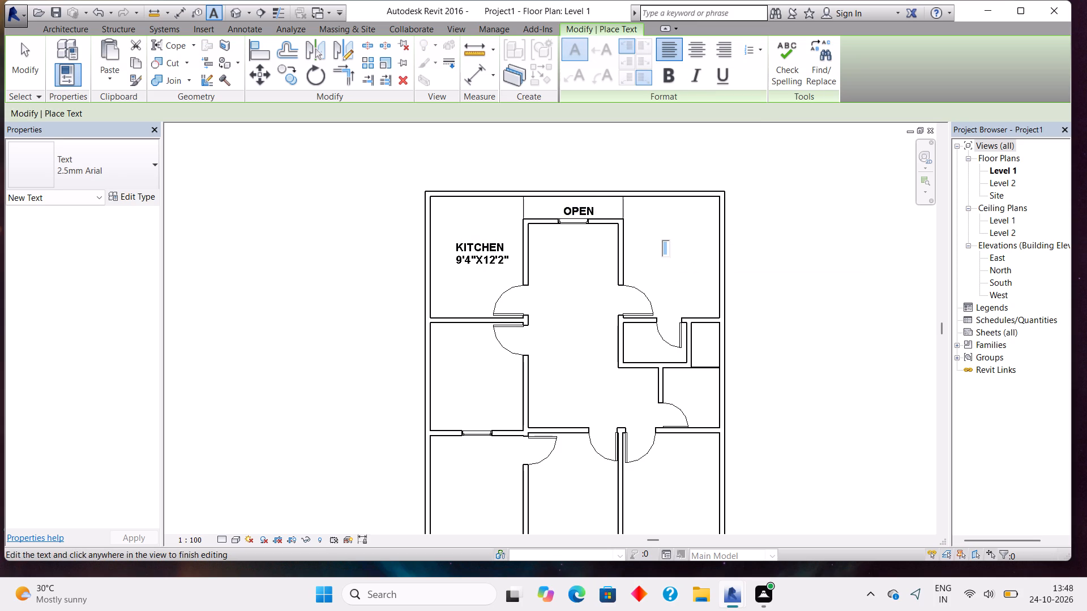
left_click(658, 81)
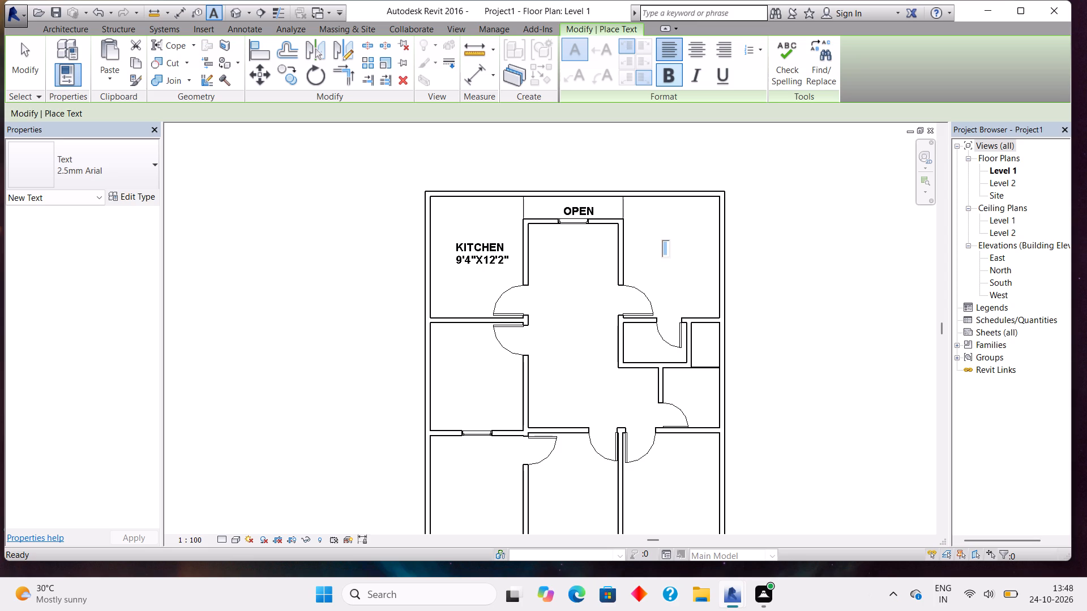
type("BEDR")
type("OOM")
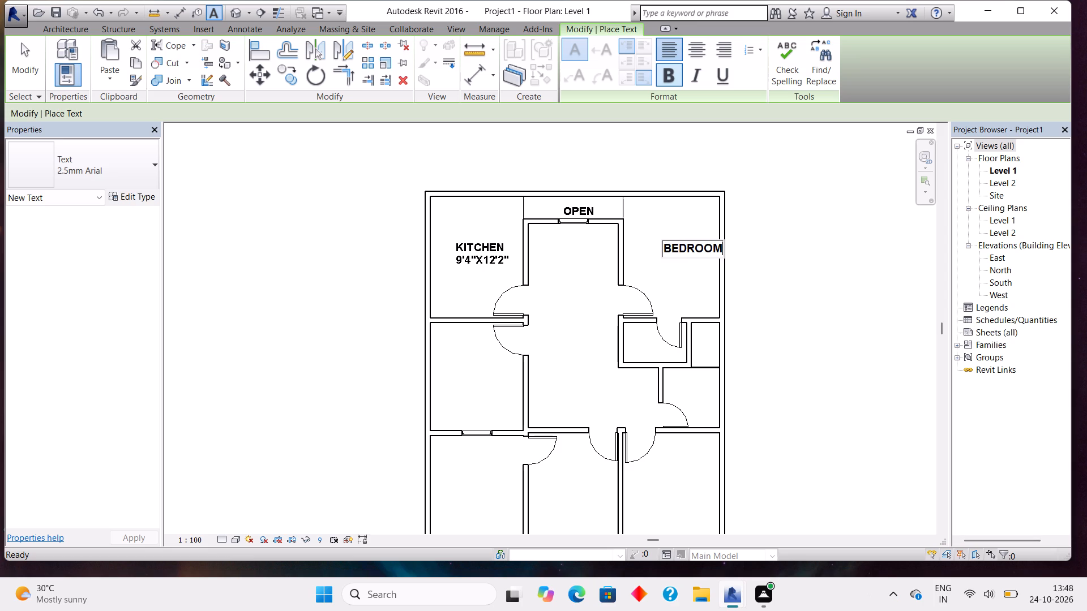
key("Return")
key("9")
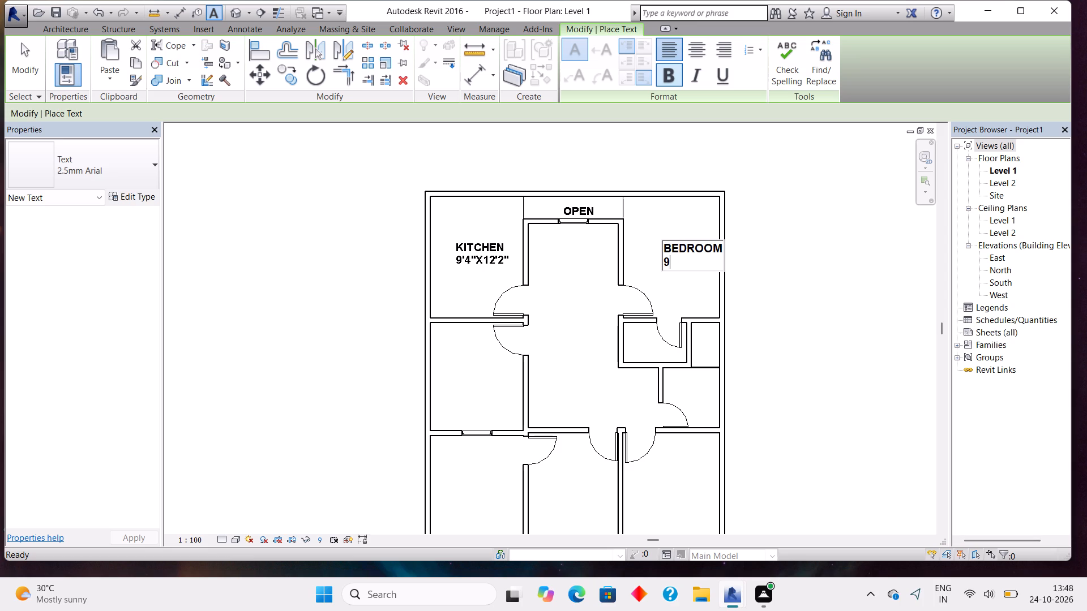
type("'8")
key("shift+quotedbl")
key("x")
type("12'")
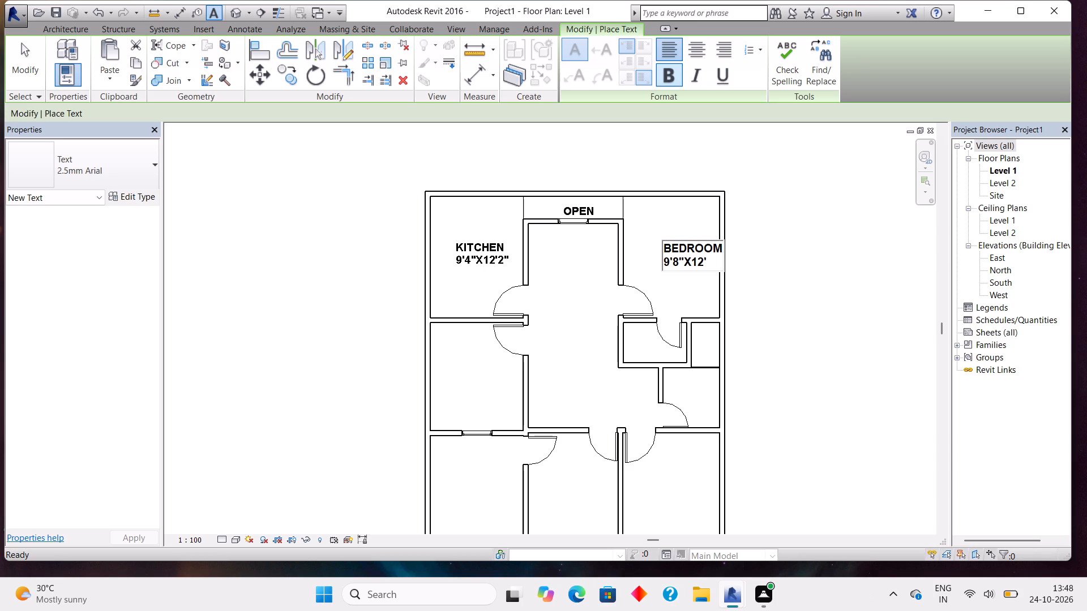
key("2")
key("shift+quotedbl")
left_click(450, 359)
Add a bold two-line text note in the room directly below the kitchen reading "BEDROOM" and "9'4"X10'10"".
left_click(450, 359)
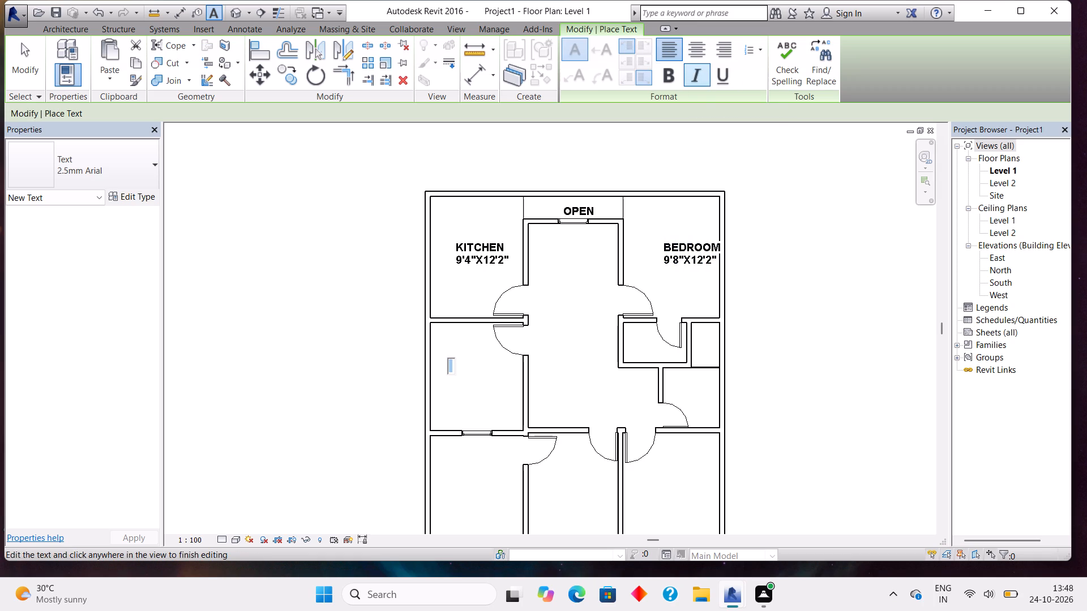
left_click(671, 78)
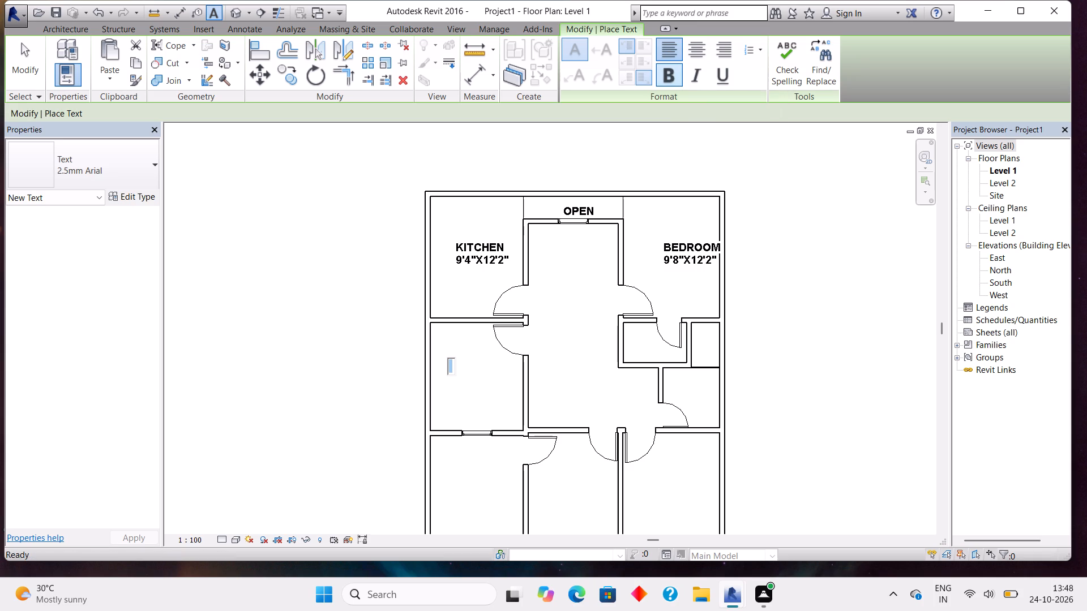
type("BEDROOM")
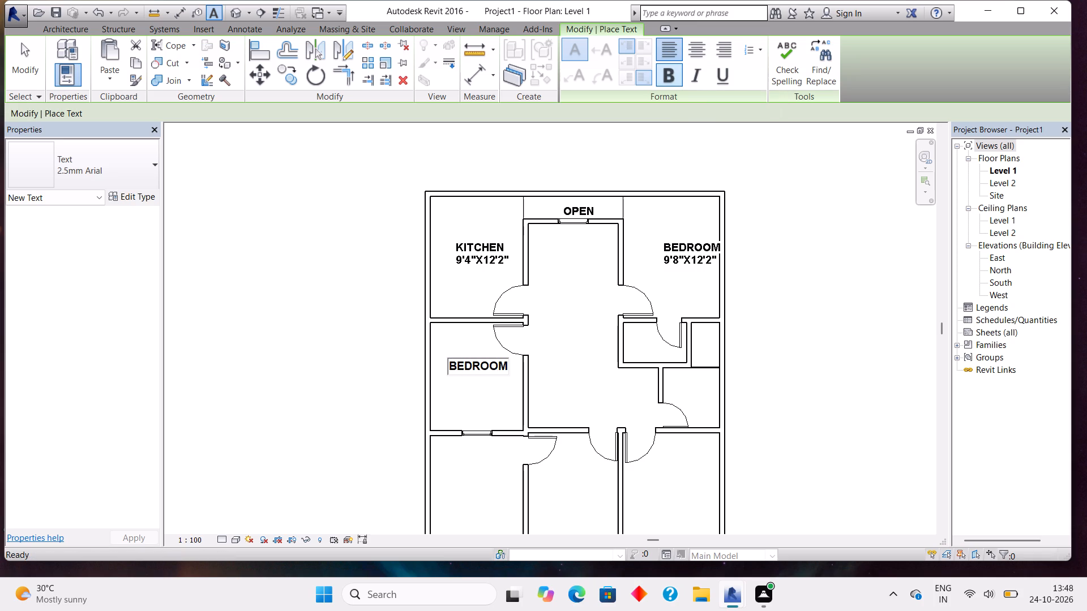
key("Return")
type("9'4")
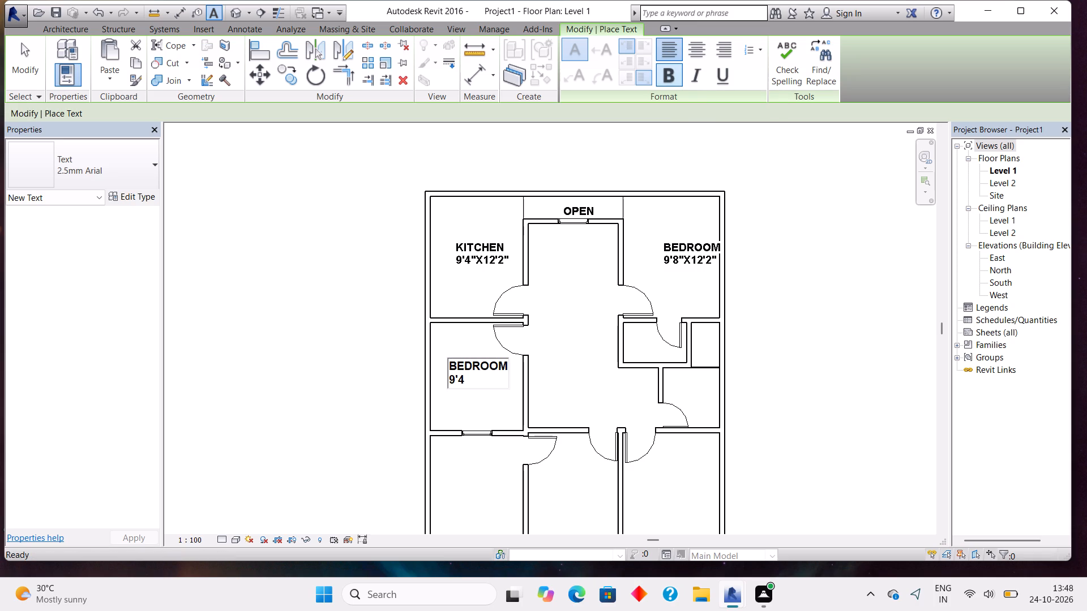
key("shift+quotedbl")
key("x")
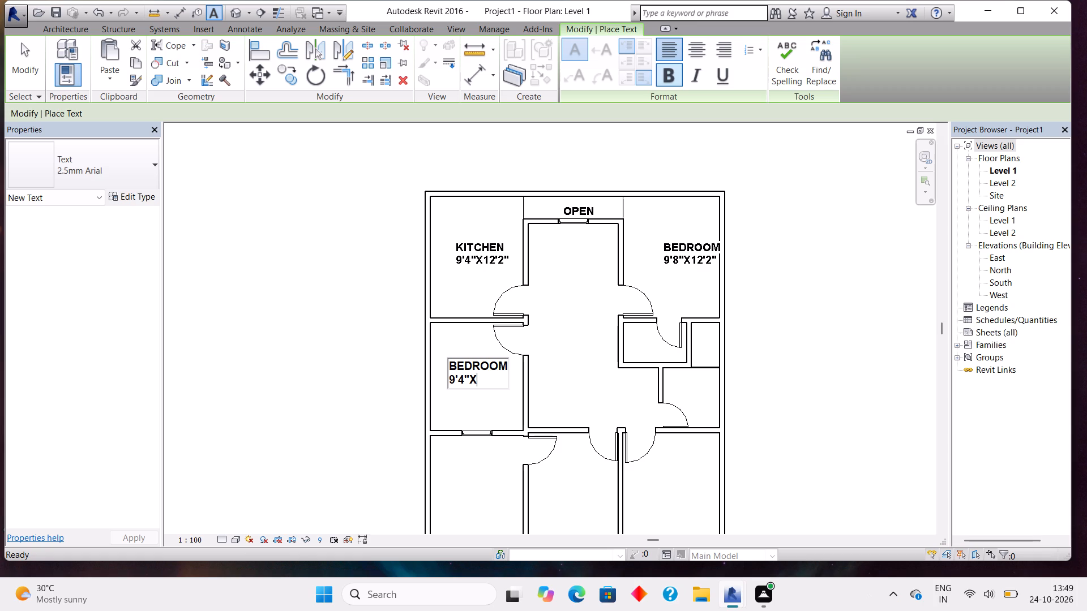
type("10")
key("apostrophe")
type("10")
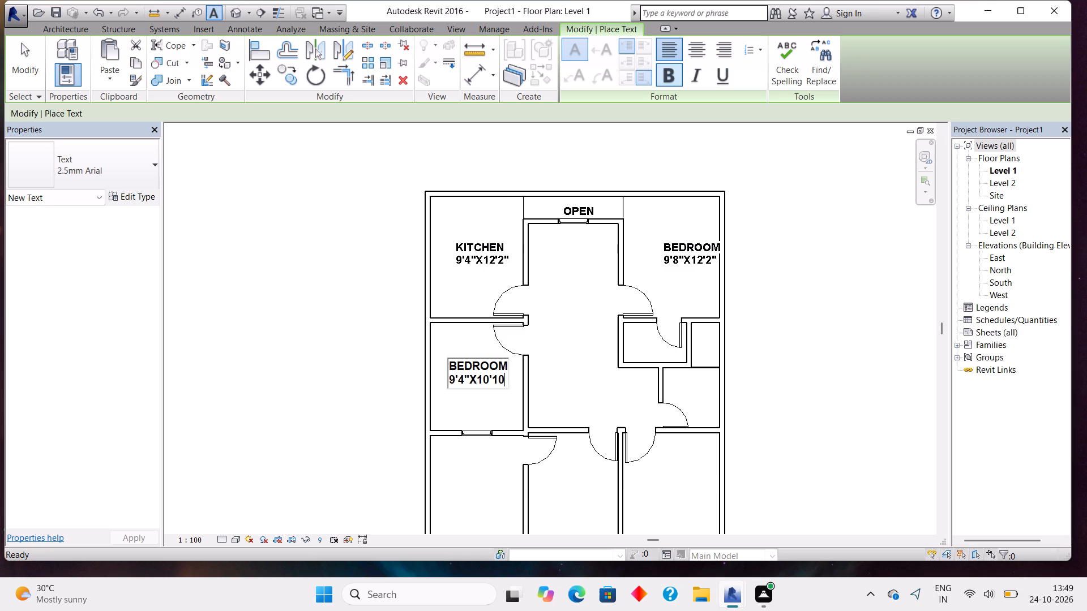
key("shift+quotedbl")
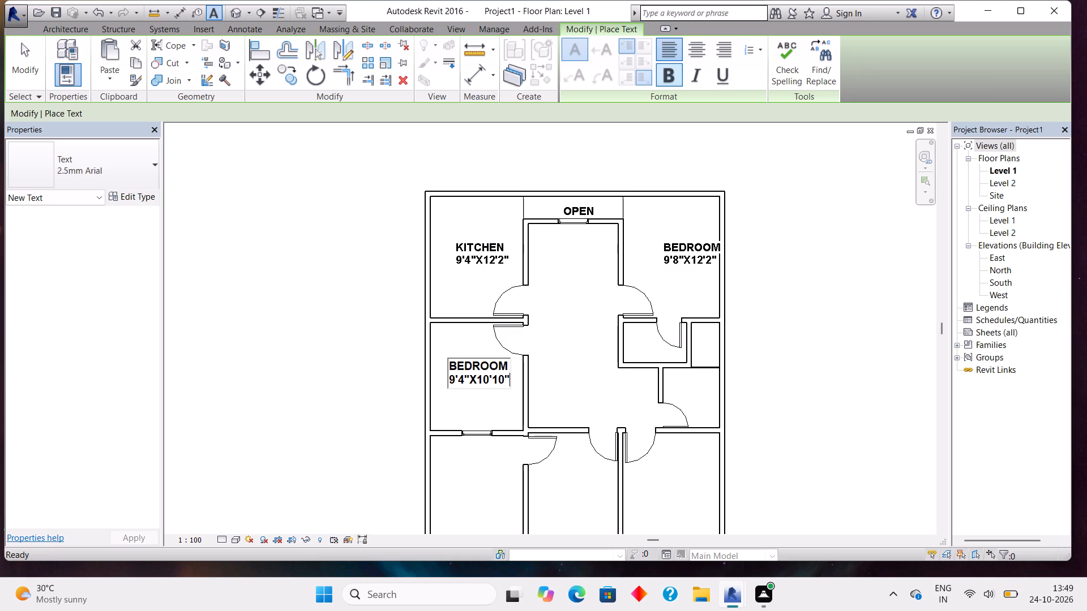
left_click(634, 341)
Add a bold two-line text note in the small room below the upper right bedroom reading "BATH" and "7'4"X4'6"".
left_click(634, 341)
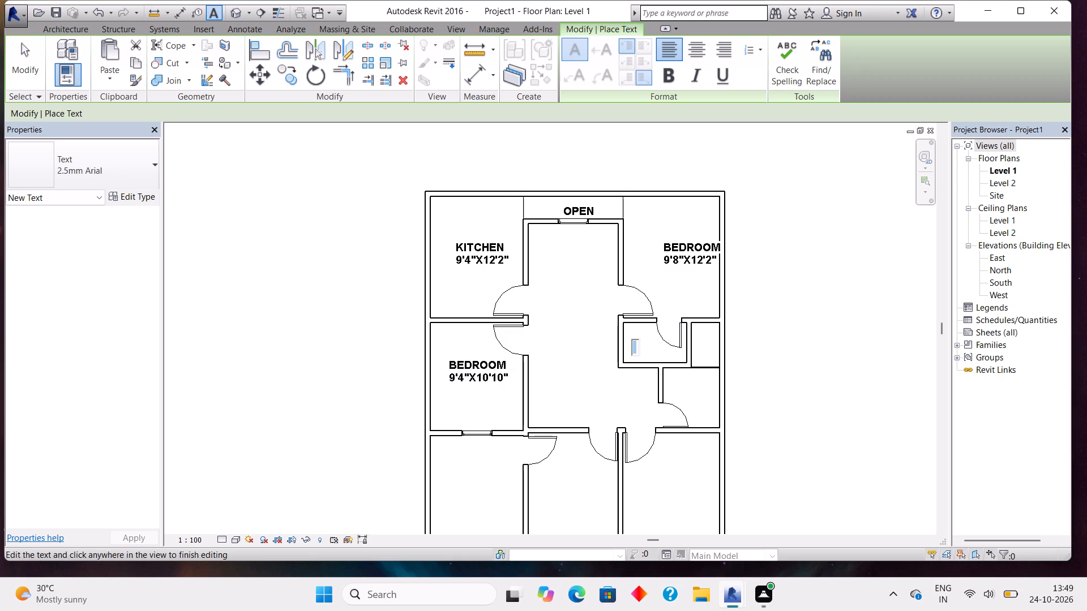
left_click(666, 85)
type("BATH")
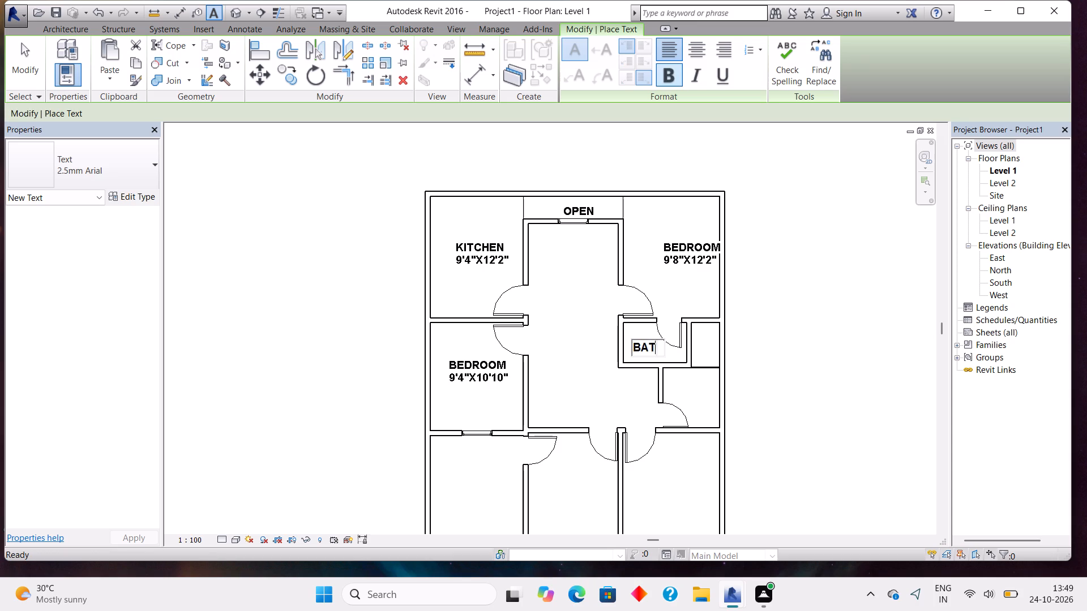
key("Return")
type("7'4\"")
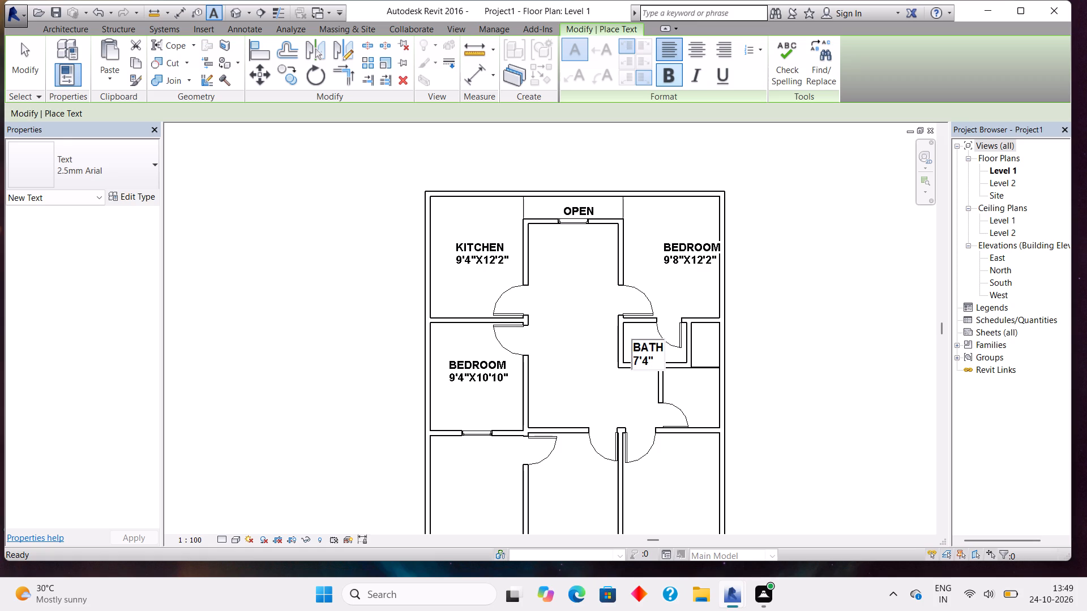
key("x")
key("1")
key("BackSpace")
key("5")
key("BackSpace")
key("4")
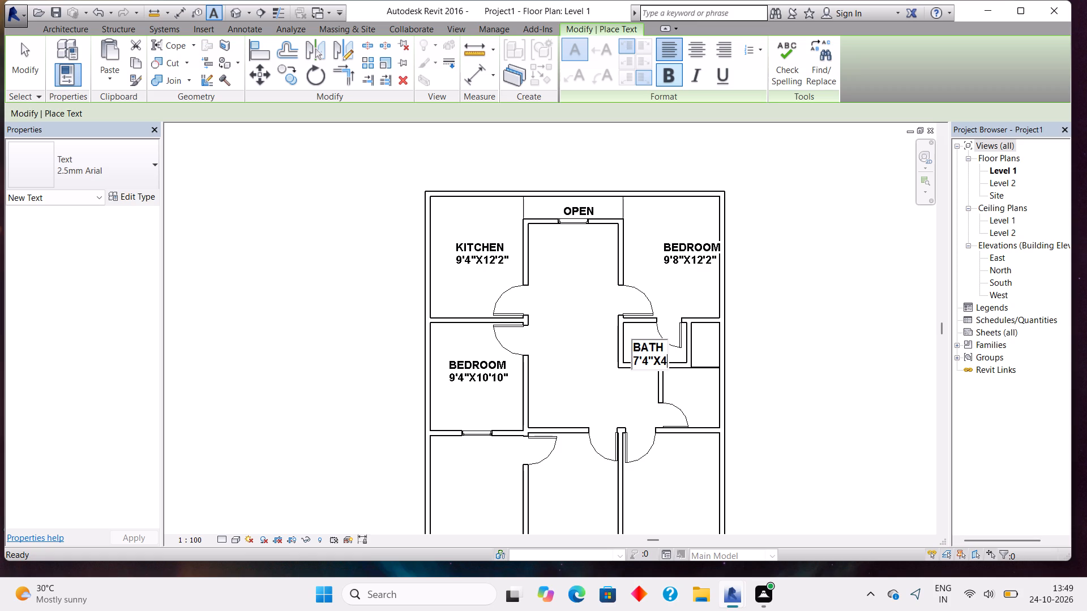
key("apostrophe")
key("6")
key("shift+quotedbl")
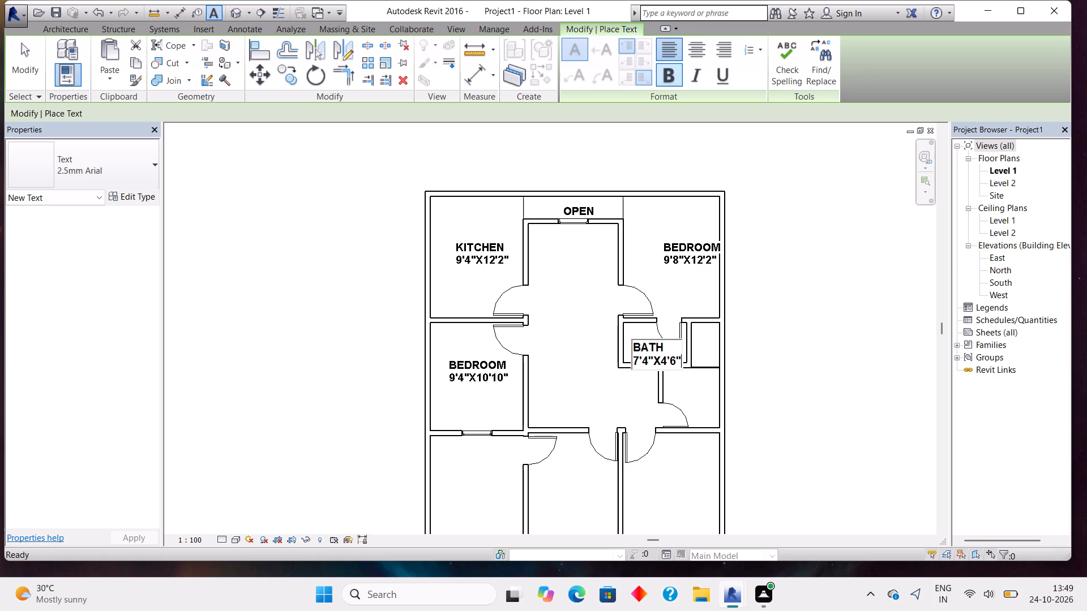
left_click(702, 343)
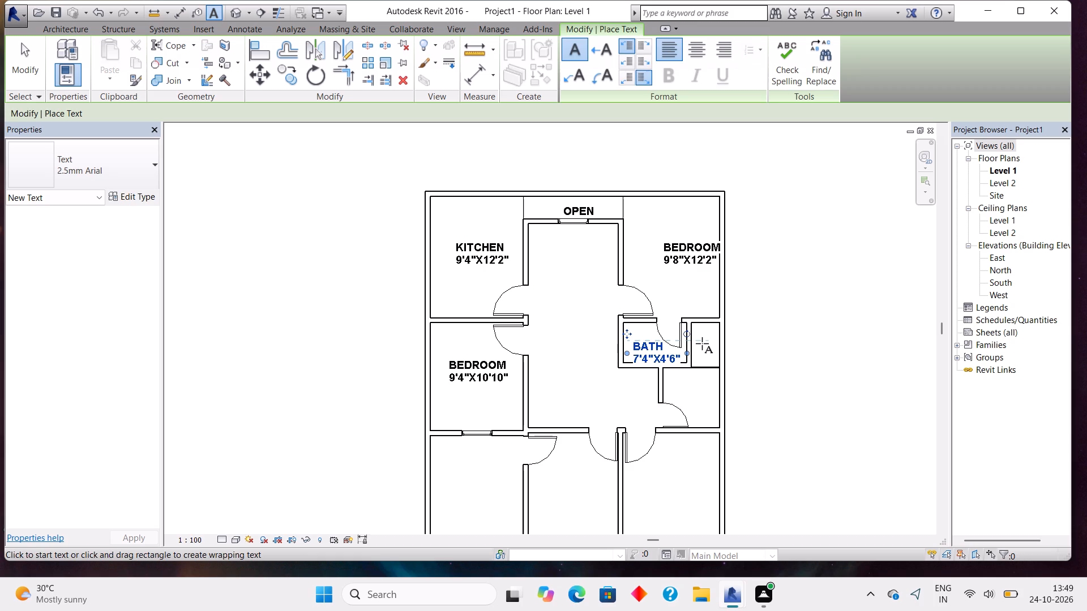
Add a bold text note "OPEN" in the small space between the bath and the right exterior wall.
left_click(702, 343)
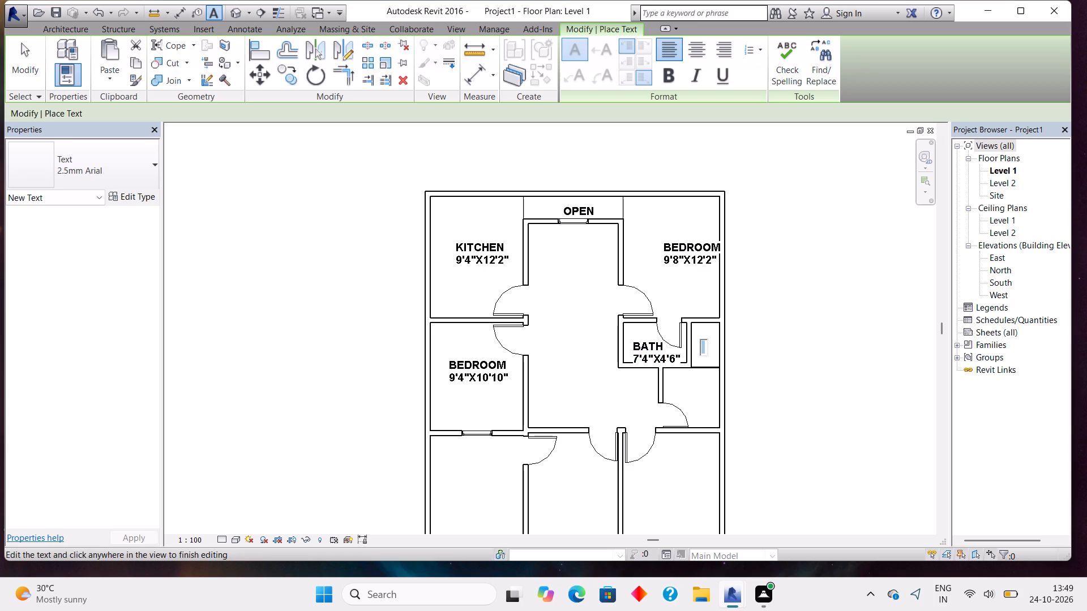
left_click(661, 81)
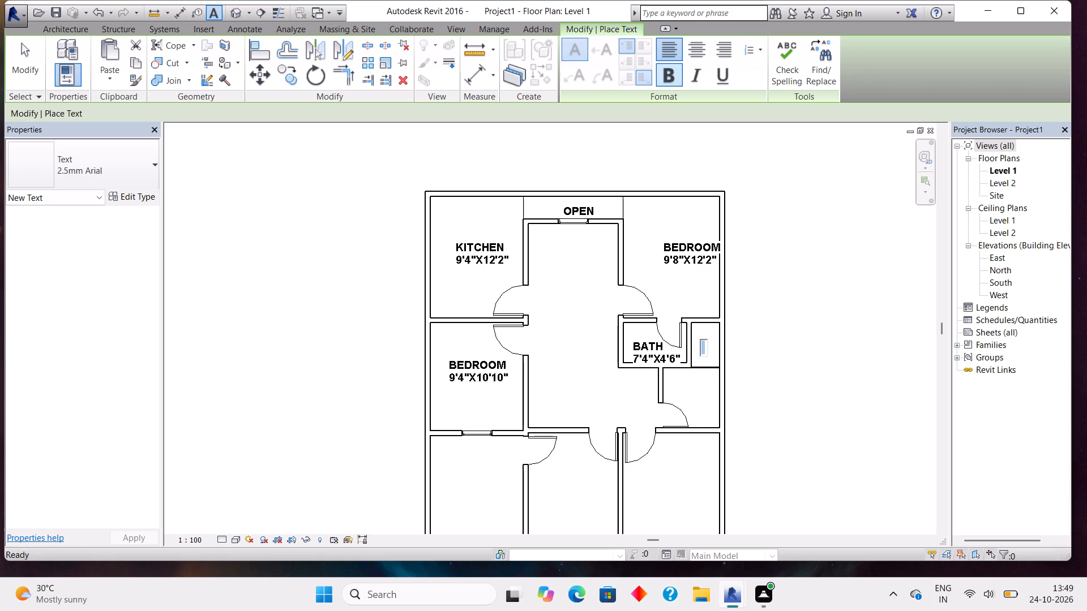
type("OPEN")
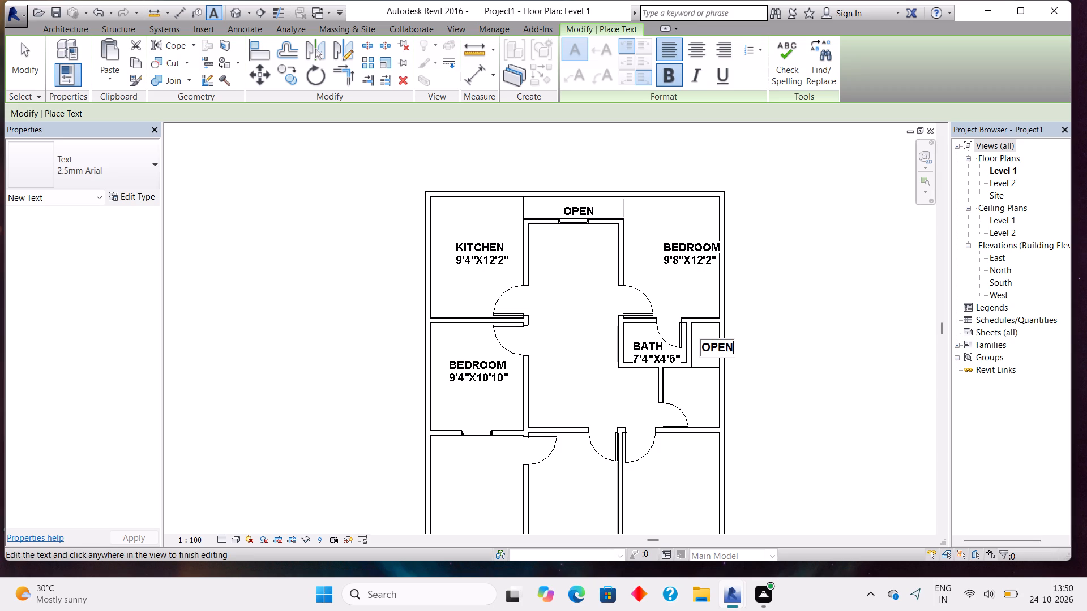
Add a bold two-line text note in the small room below the "OPEN" space reading "BATH" and "5'8"X6'".
left_click(676, 384)
left_click(676, 384)
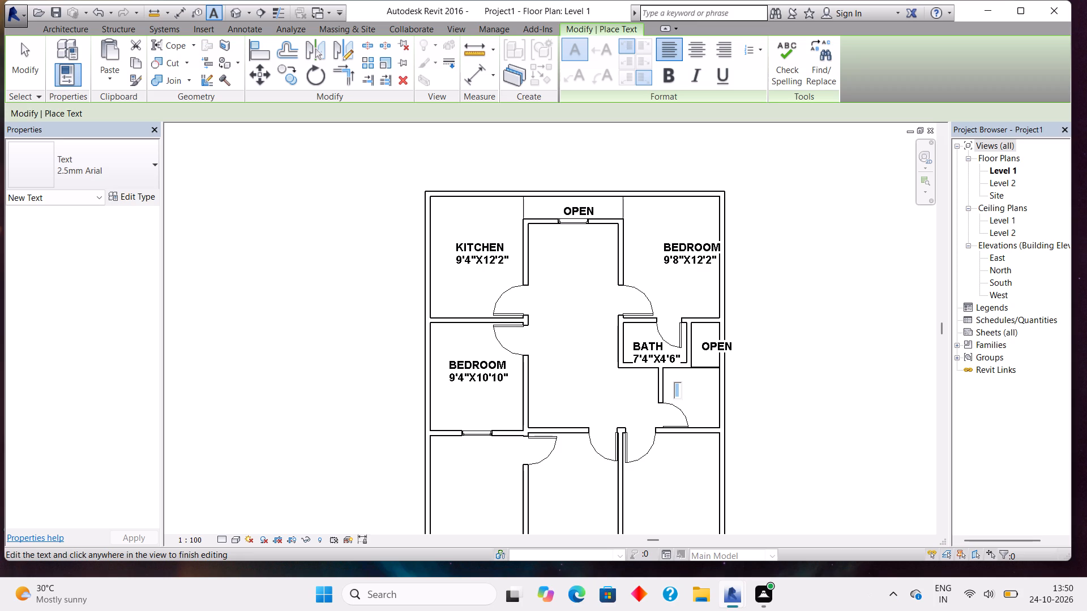
type("BATH")
key("BackSpace")
key("BackSpace")
key("BackSpace")
key("BackSpace")
left_click(669, 83)
type("BATH")
key("Return")
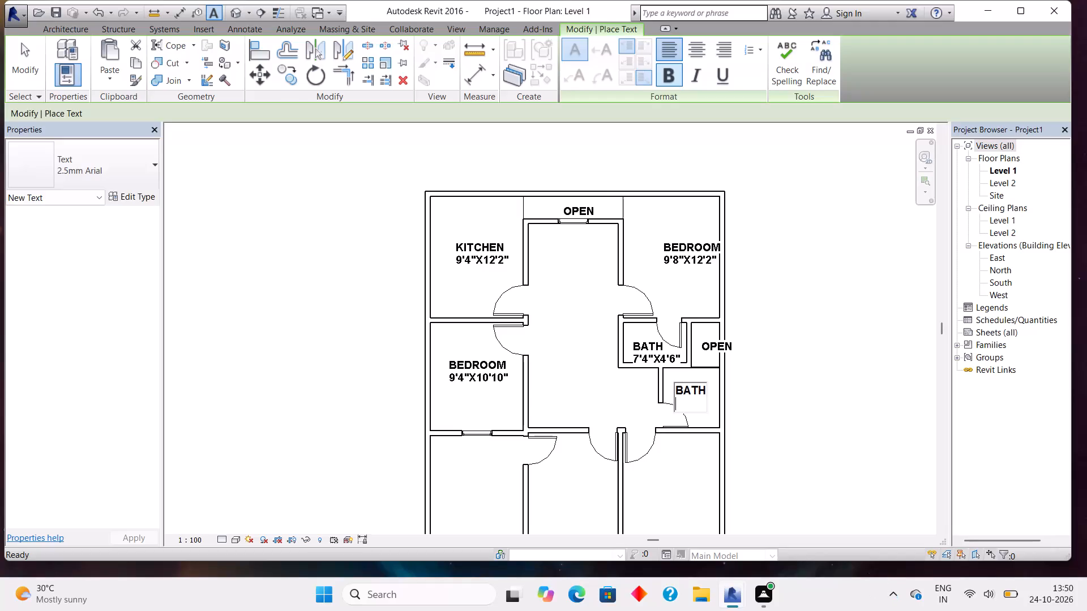
key("5")
type("'8")
type("\"X")
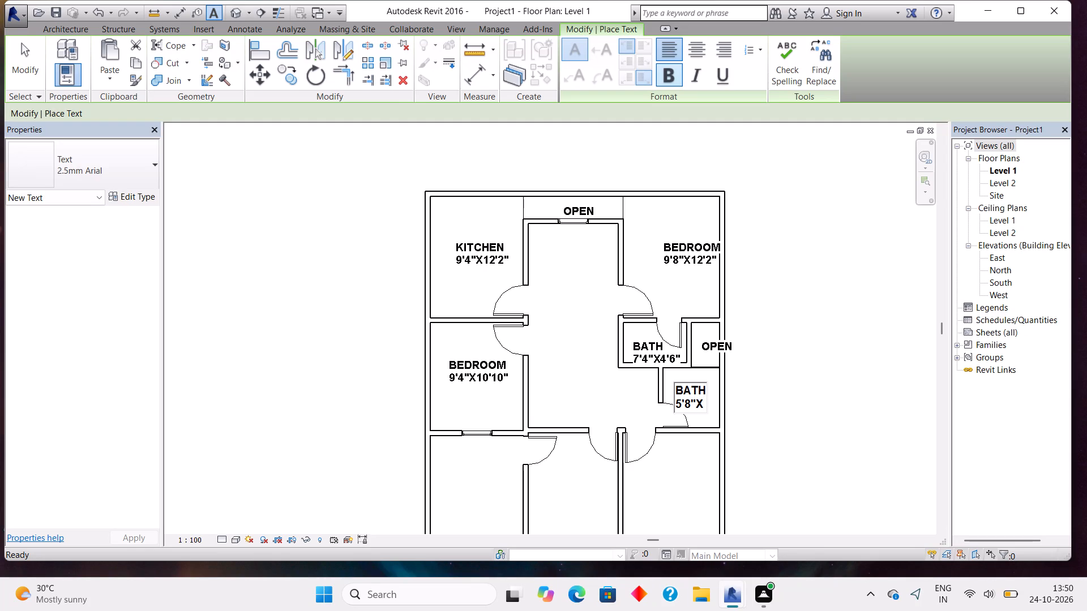
key("6")
key("apostrophe")
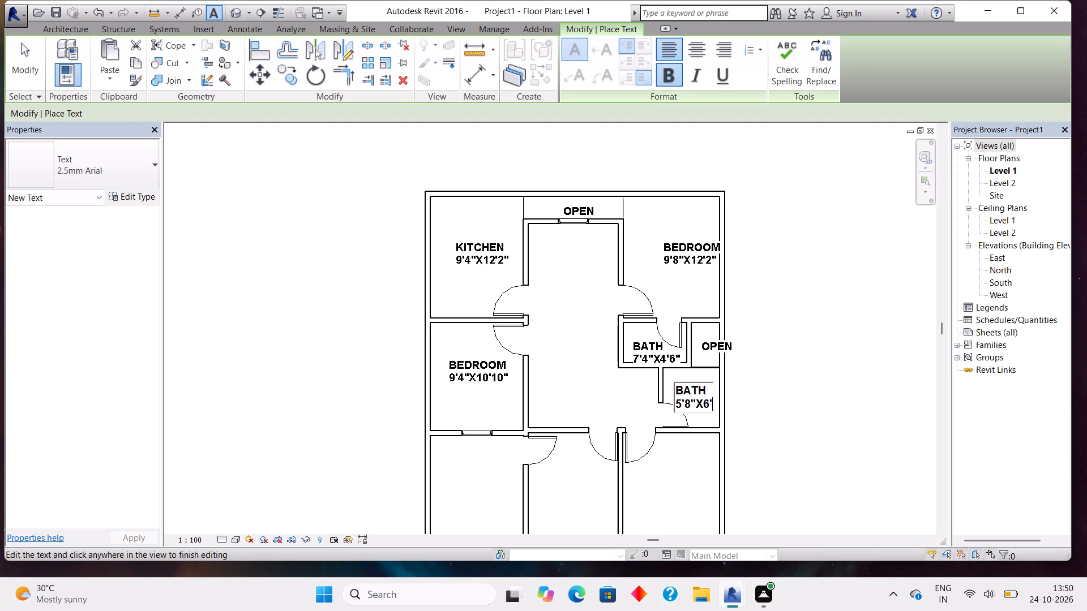
left_click(563, 488)
Add a bold two-line text note in the lower middle room reading "GUEST ROOM" and "9'X11'".
middle_click_drag(563, 488, 520, 324)
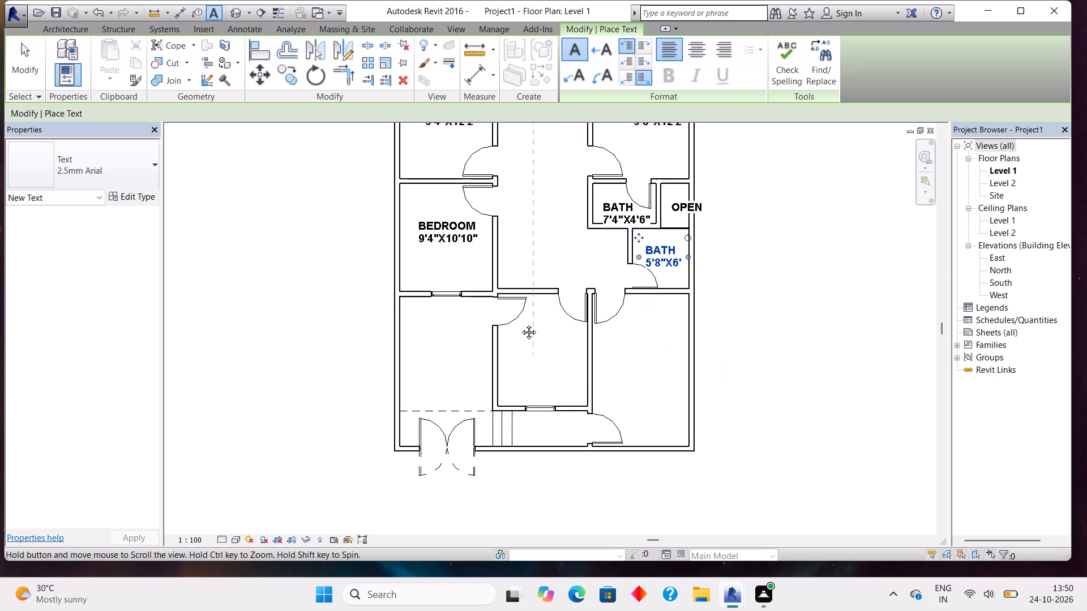
middle_click_drag(520, 324, 520, 321)
left_click(520, 307)
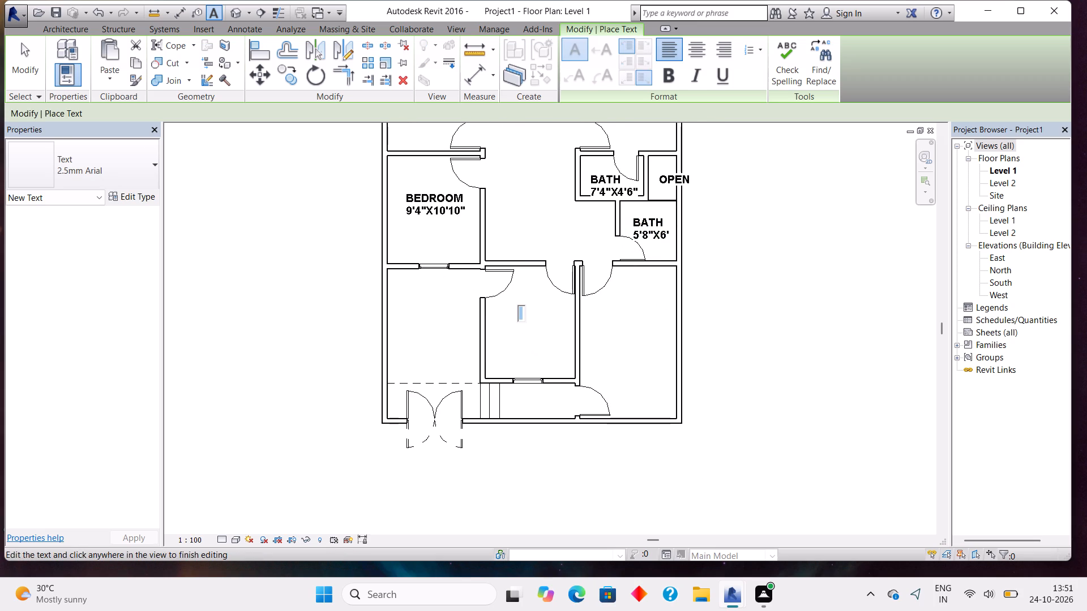
left_click(498, 310)
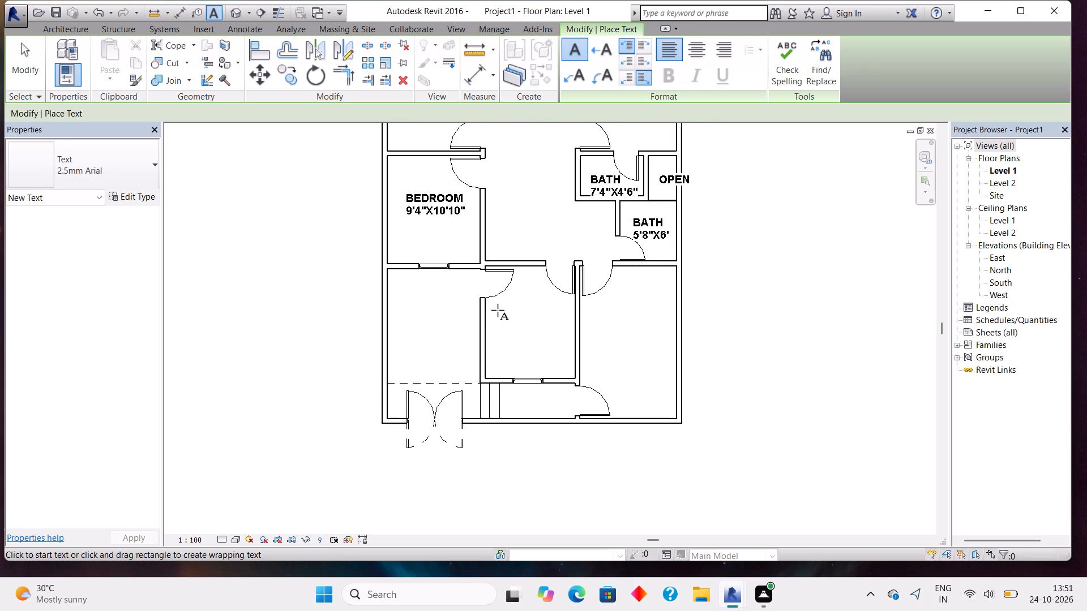
left_click(498, 310)
left_click(664, 78)
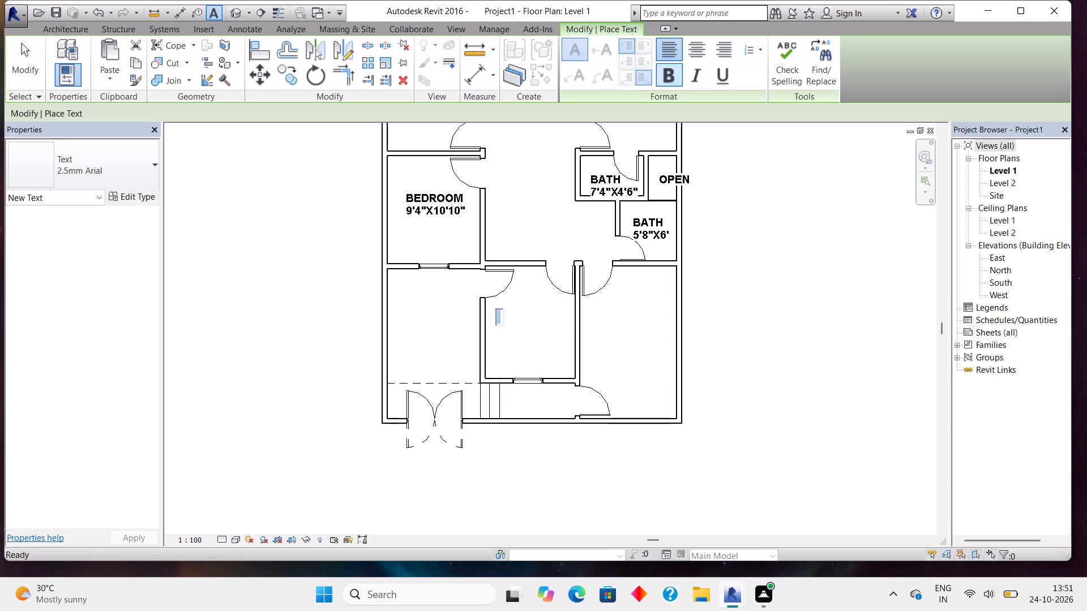
type("GUEST")
key("space")
type("ROOM")
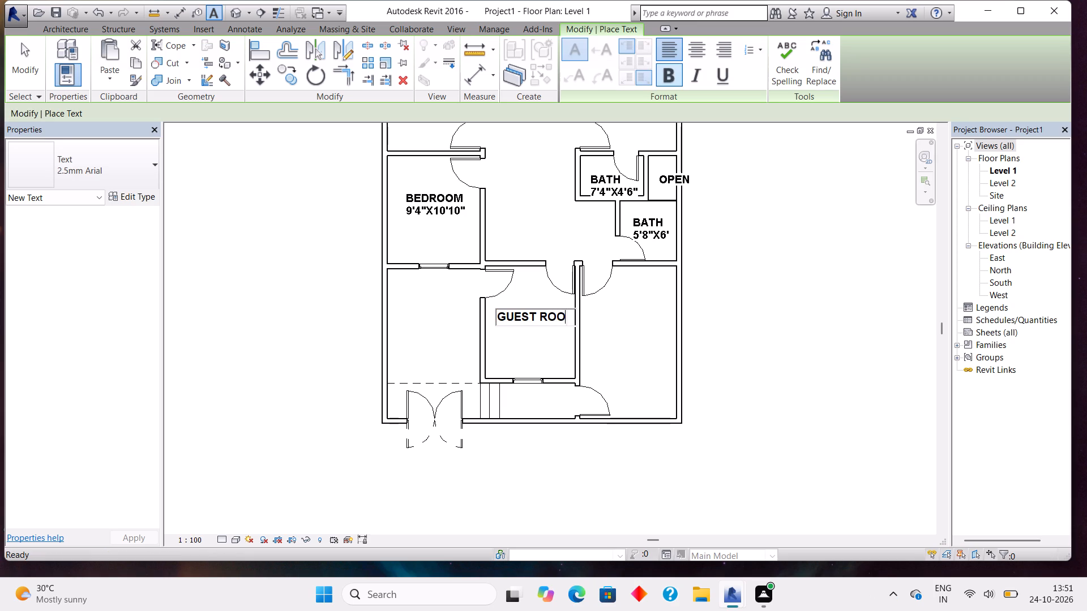
key("Return")
key("9")
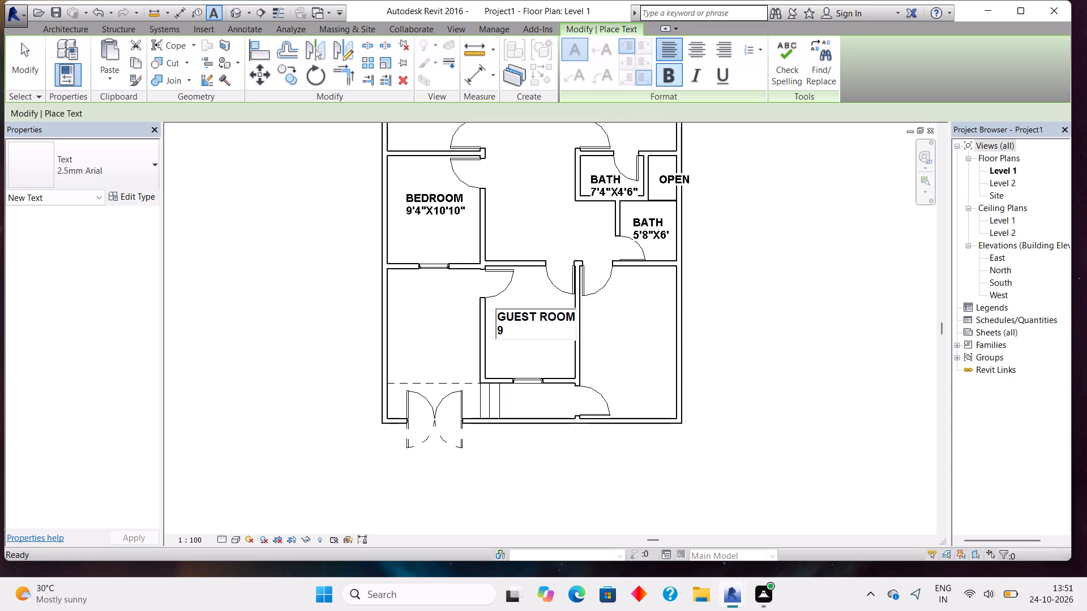
key("apostrophe")
key("x")
type("11")
key("apostrophe")
left_click(606, 312)
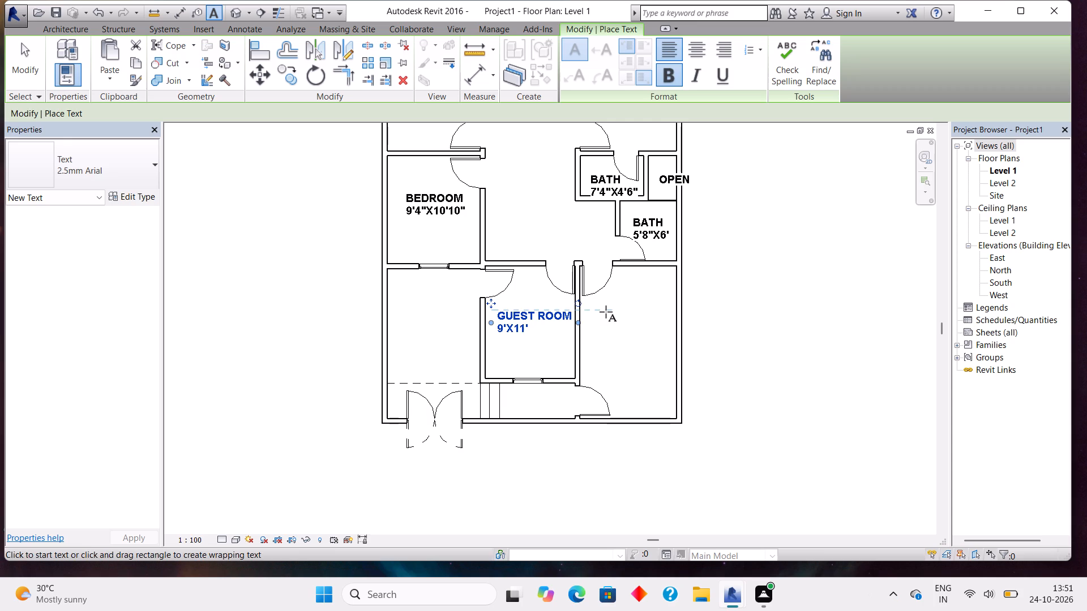
Add a bold two-line text note in the lower right room beside the guest room reading "BEDROOM" and "9'8"X15'".
left_click(606, 312)
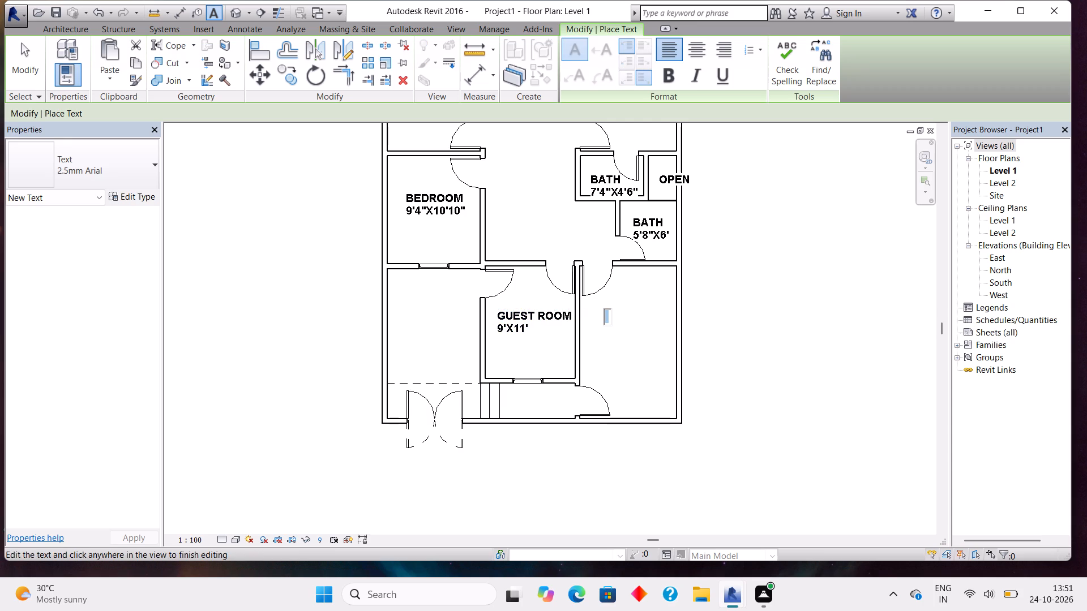
left_click(665, 85)
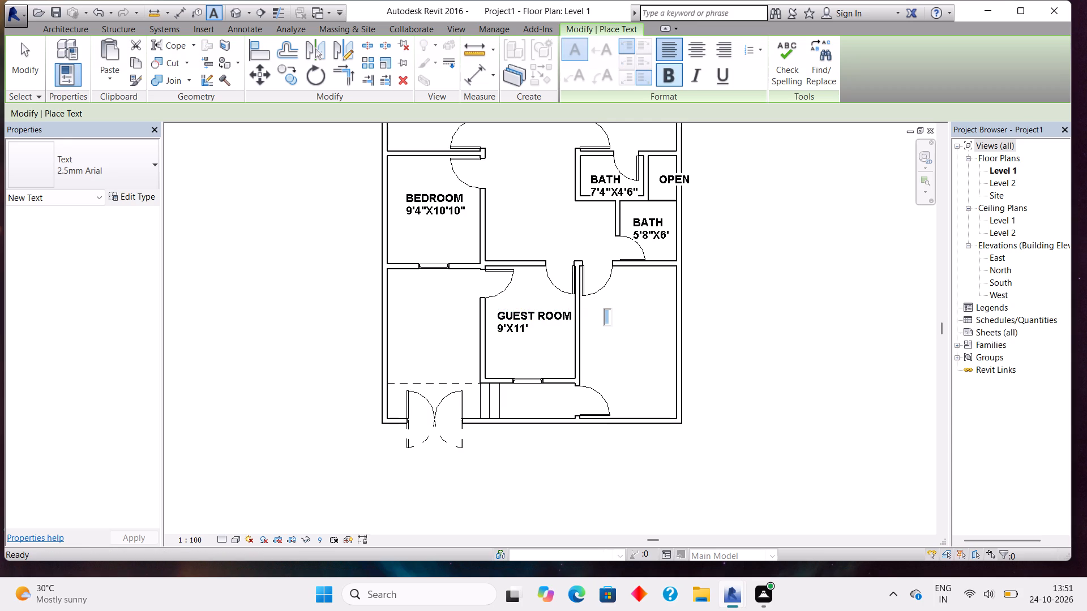
type("BEDROOM")
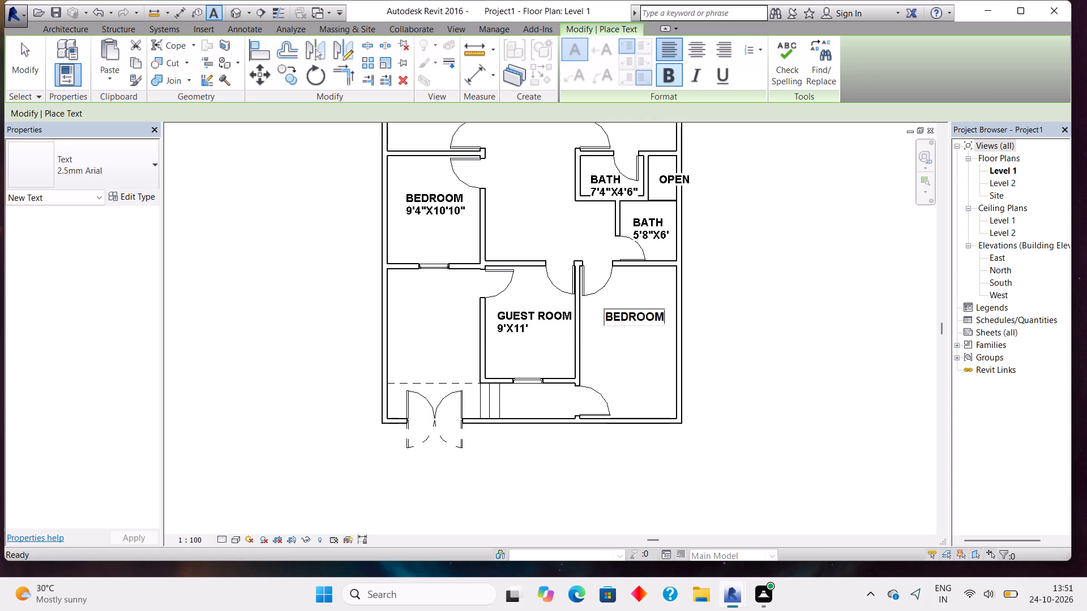
key("Return")
key("9")
type("'8")
key("shift+quotedbl")
key("x")
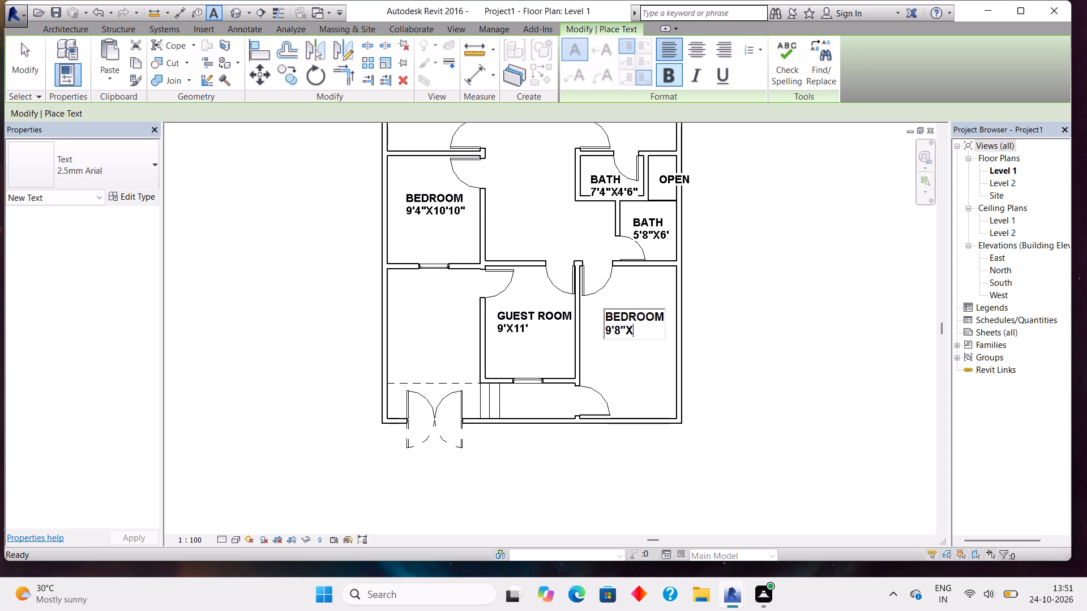
type("15")
key("apostrophe")
left_click(401, 311)
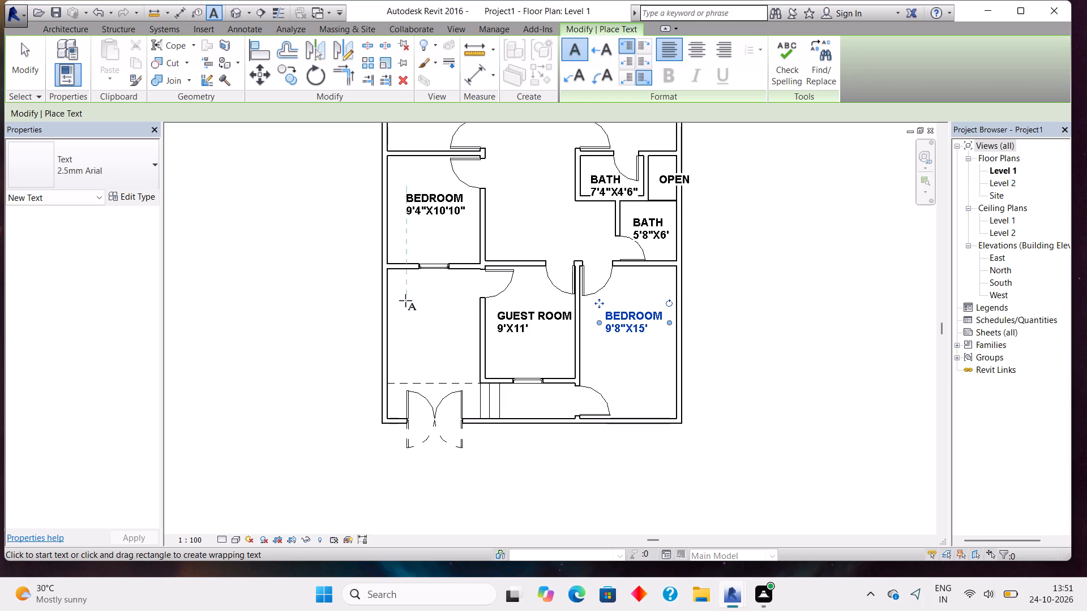
Add a bold two-line text note in the lower left room beside the guest room reading "PORCH" and "9'4"X15'".
left_click(405, 305)
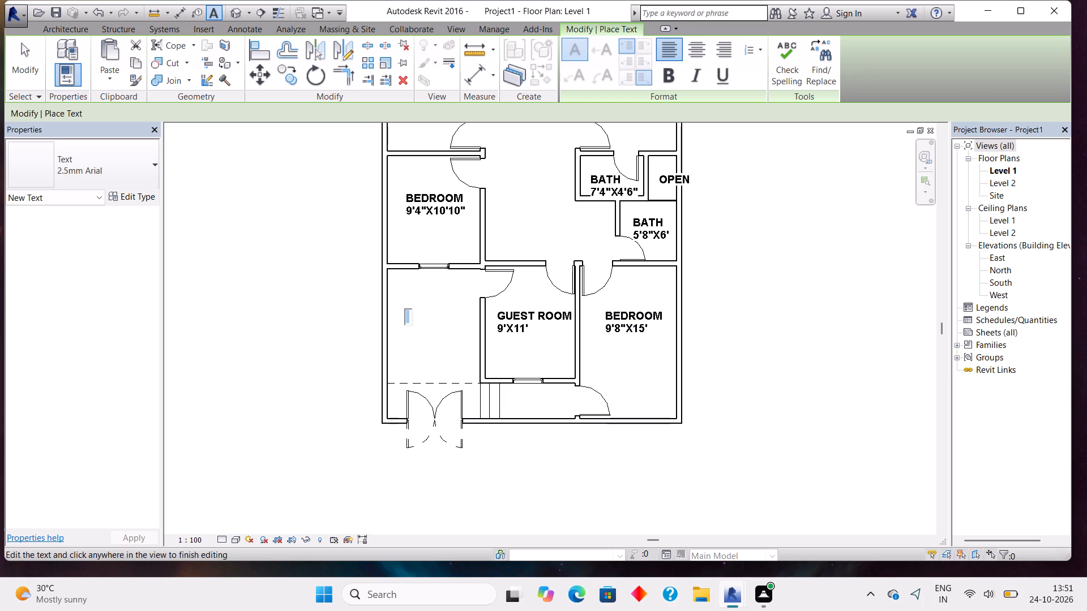
key("9")
key("BackSpace")
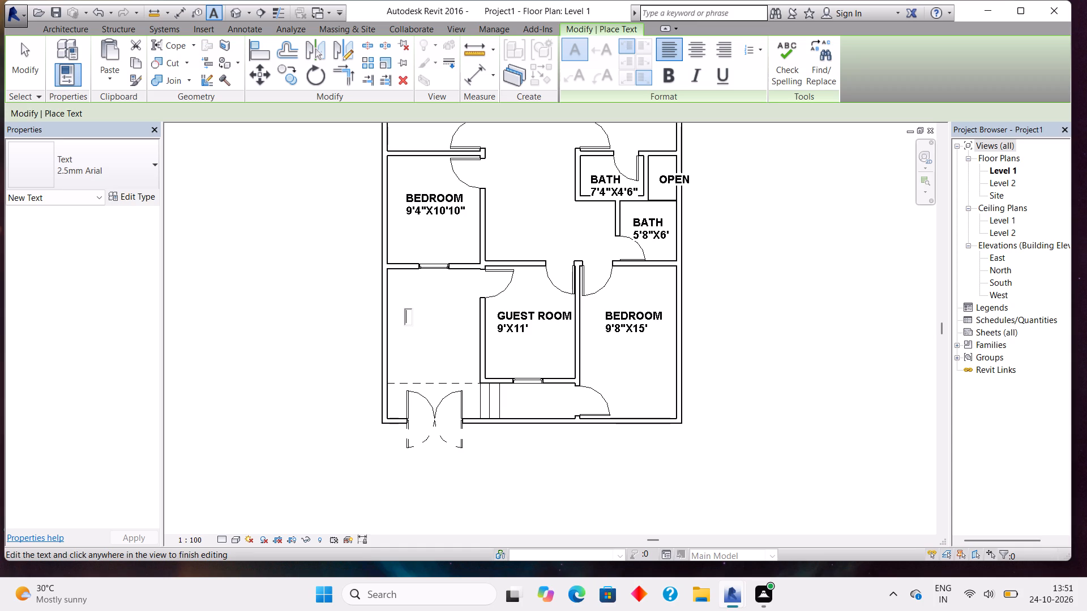
left_click(674, 79)
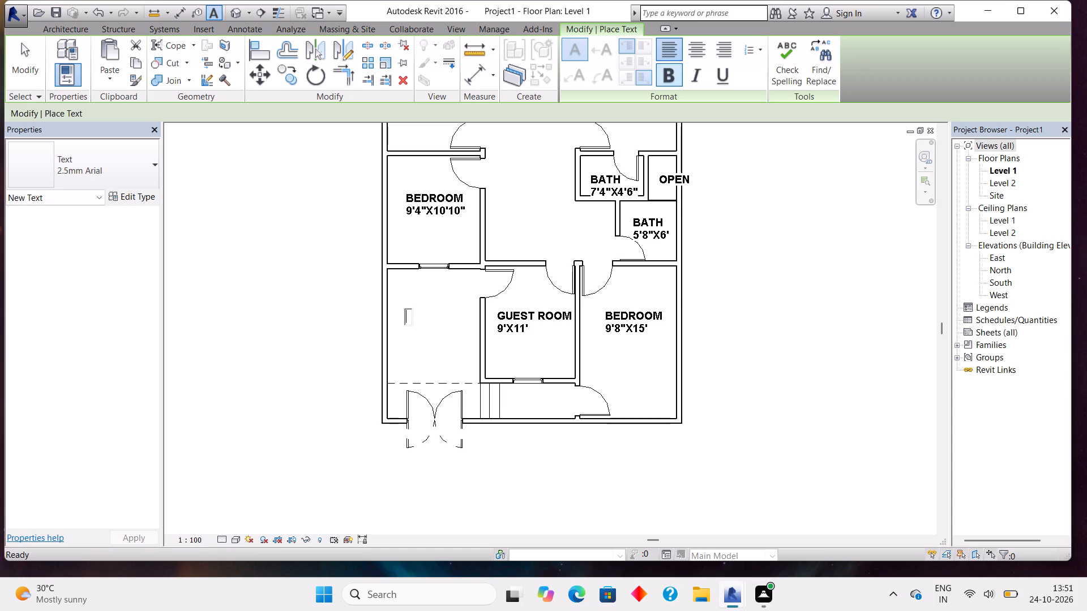
type("PORCH")
key("Return")
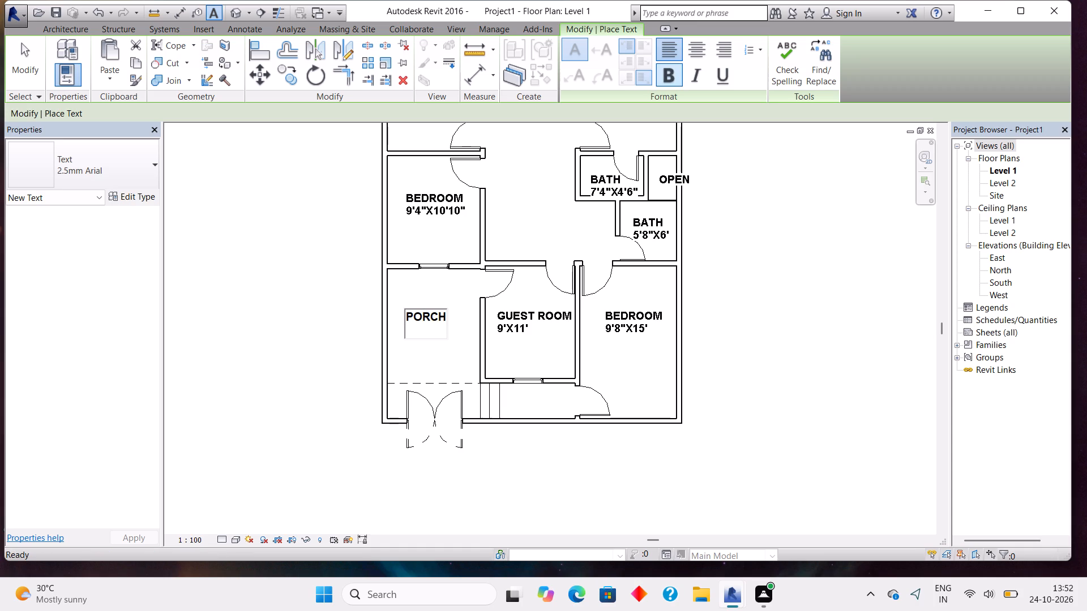
key("9")
key("apostrophe")
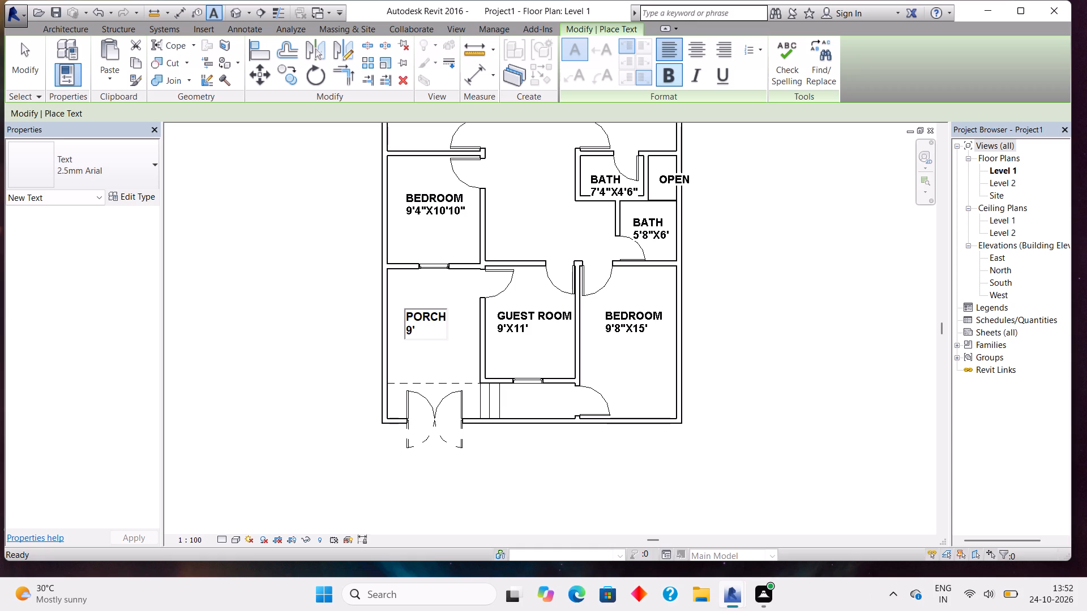
key("4")
key("shift+quotedbl")
key("x")
type("15")
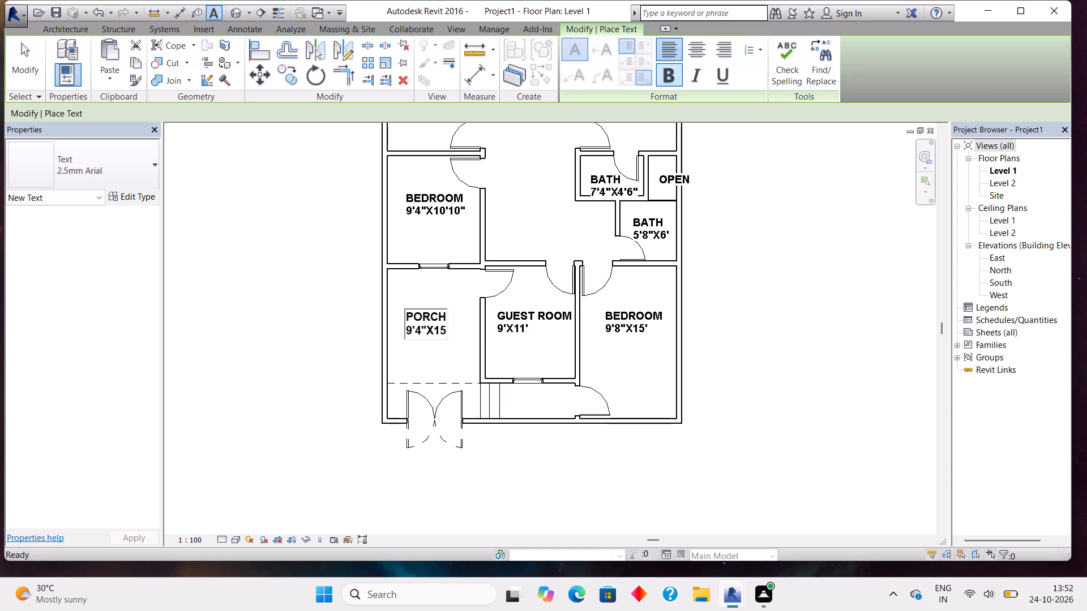
key("apostrophe")
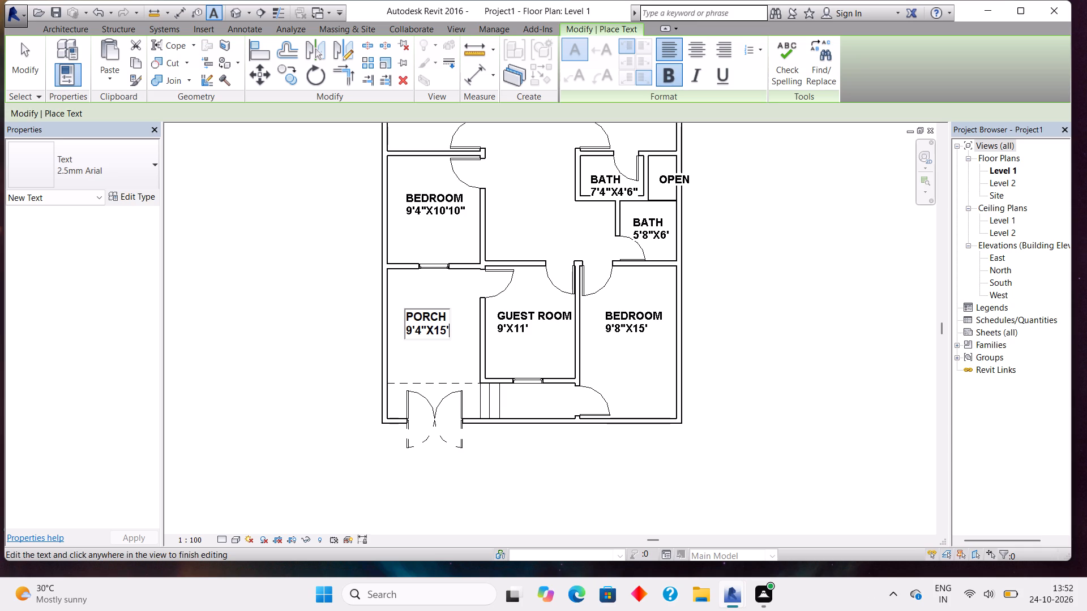
left_click(517, 403)
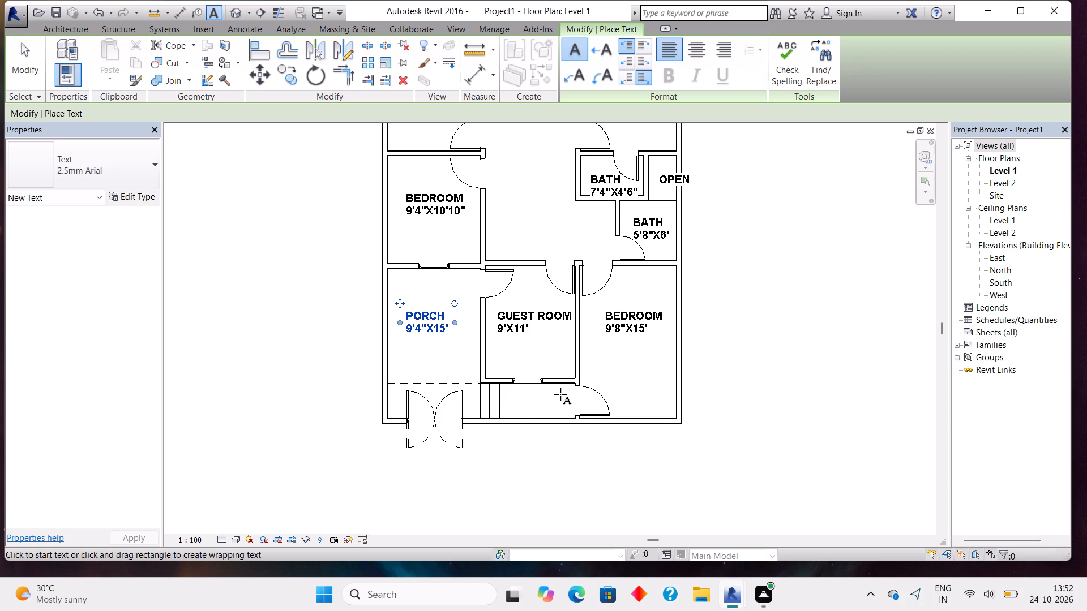
Add a bold text note "OPEN 4' WIDE" in the passage below the guest room, beside the tread lines.
key("o")
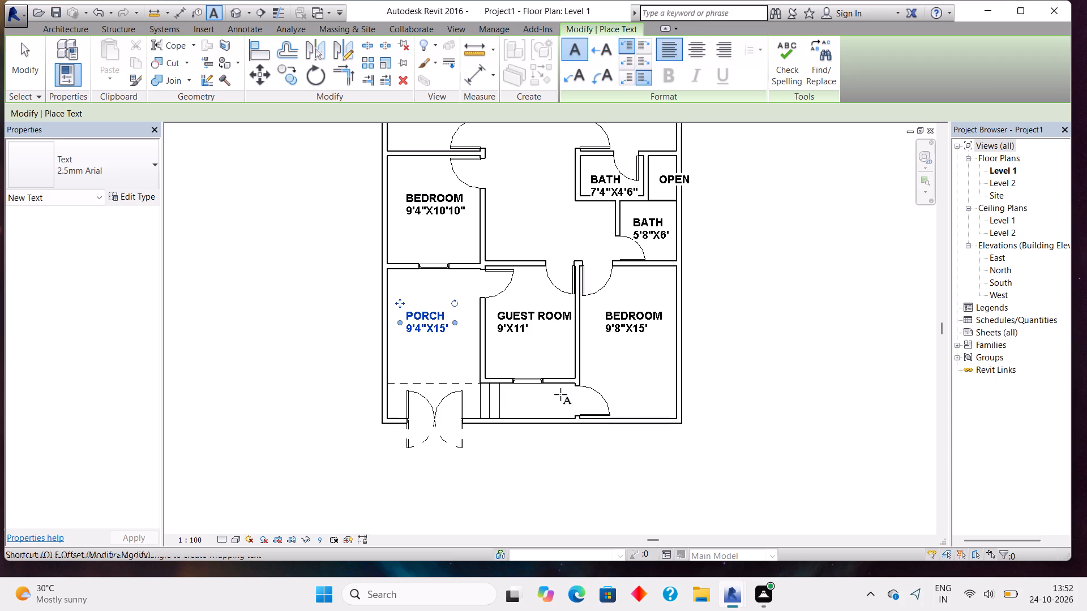
left_click(505, 404)
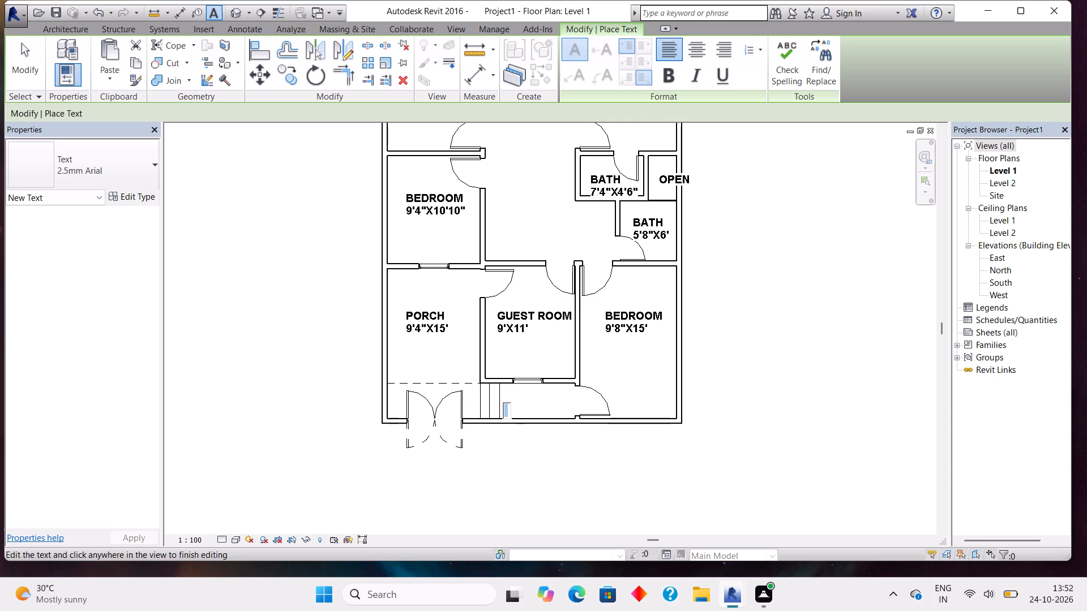
left_click(505, 396)
left_click(505, 396)
type("OPEN")
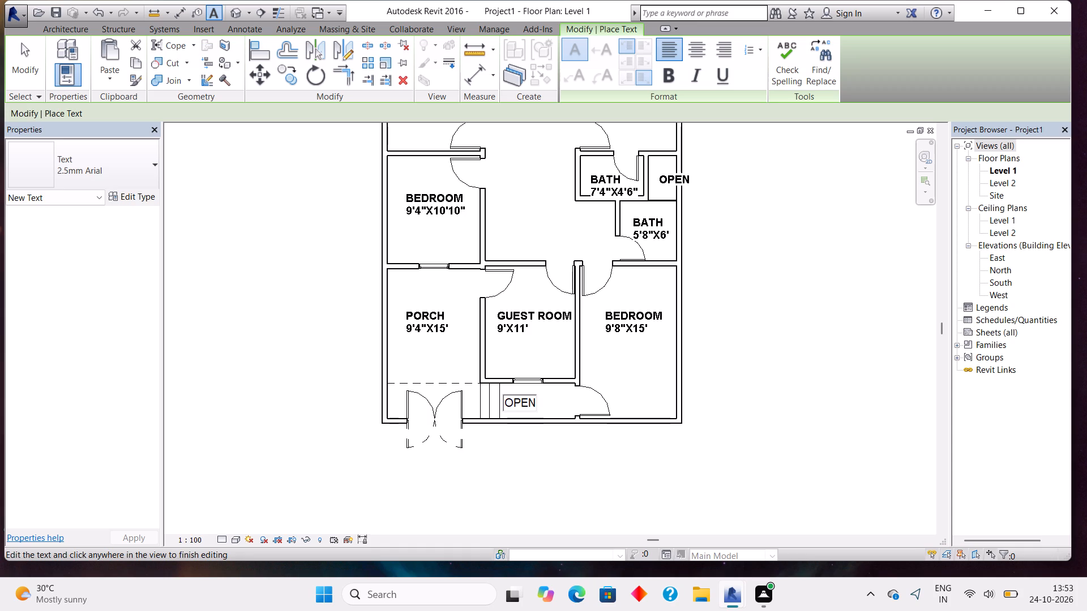
key("BackSpace")
key("BackSpace")
key("BackSpace")
key("BackSpace")
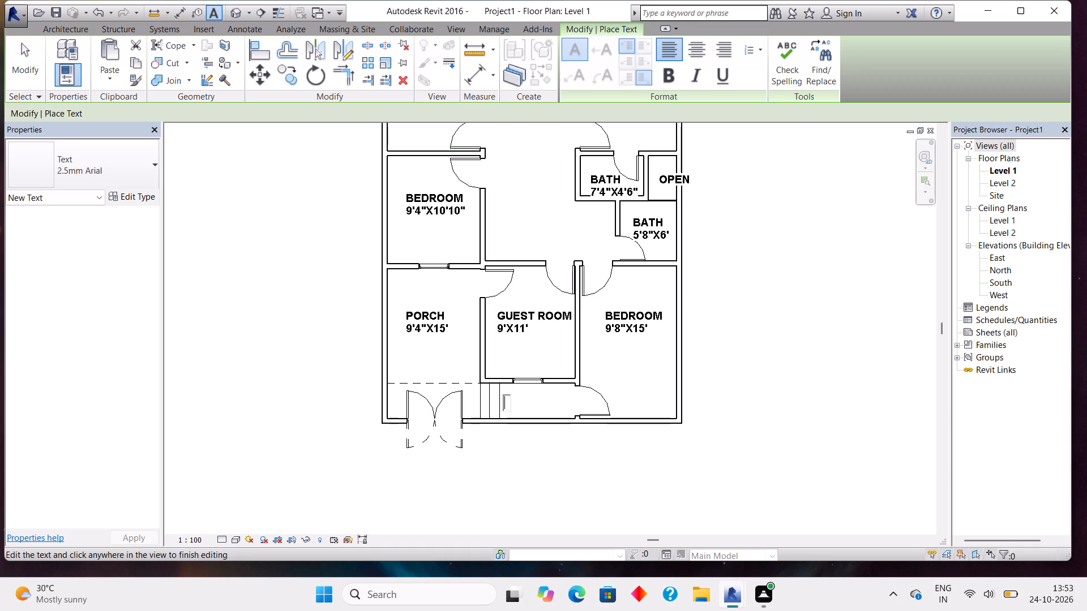
left_click(670, 79)
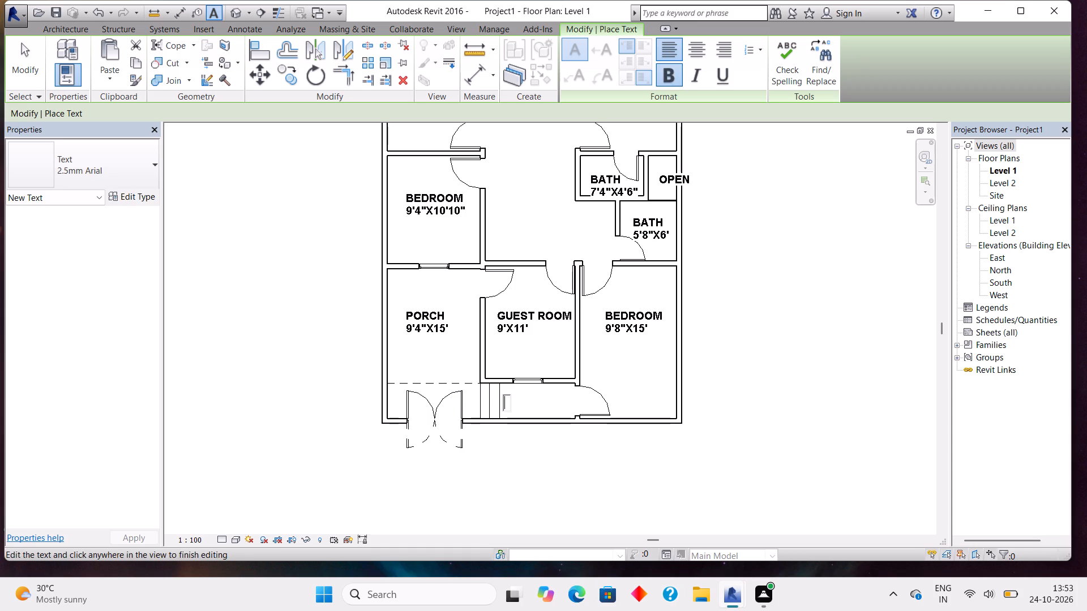
type("OPEN")
key("space")
type("4")
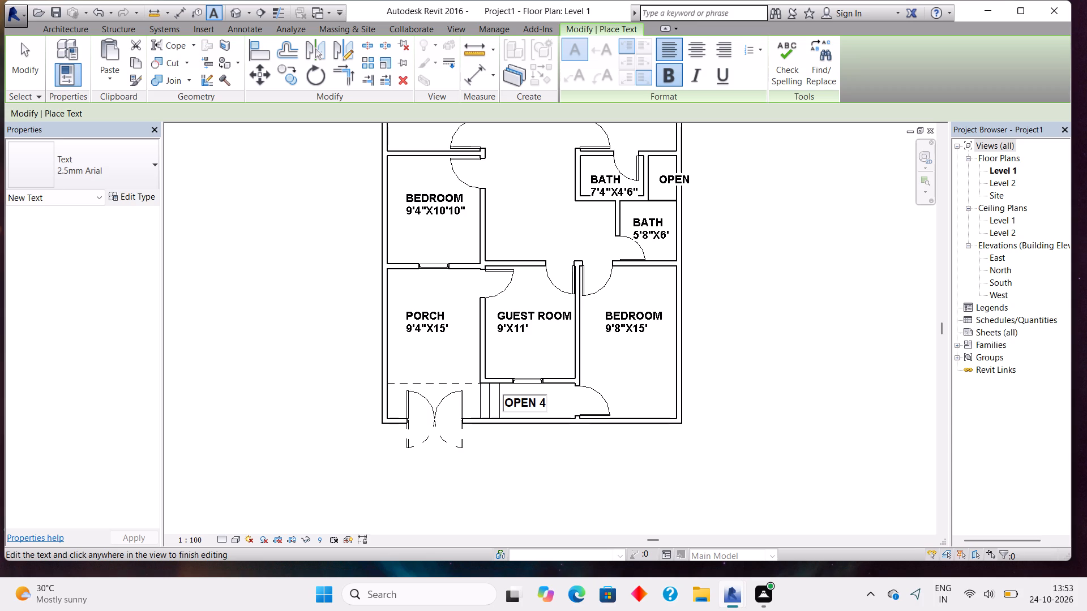
key("apostrophe")
key("space")
type("W")
type("IDE")
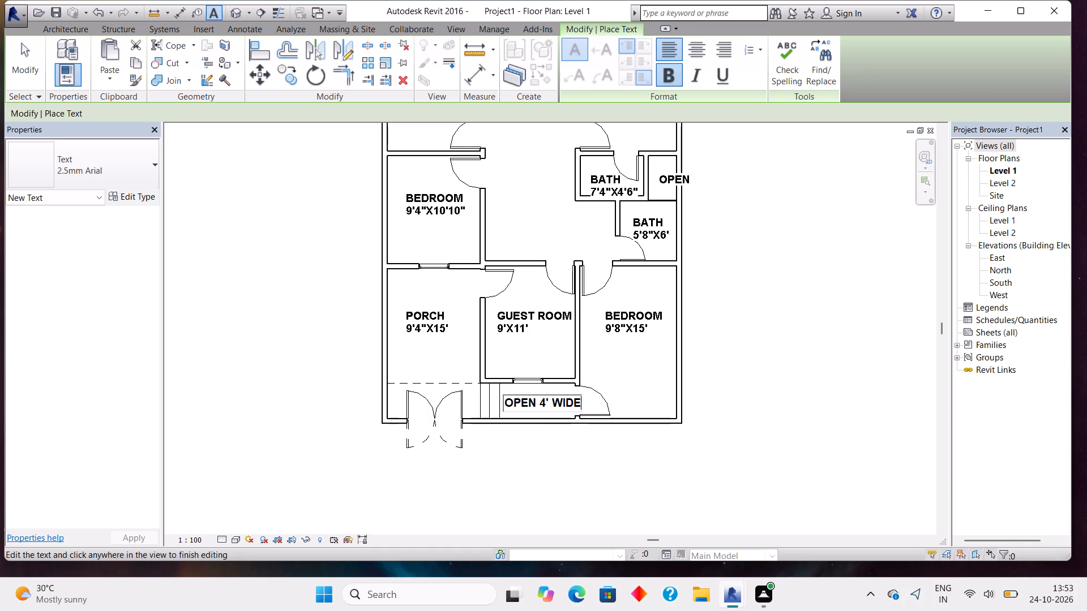
scroll(677, 318, "down", 2)
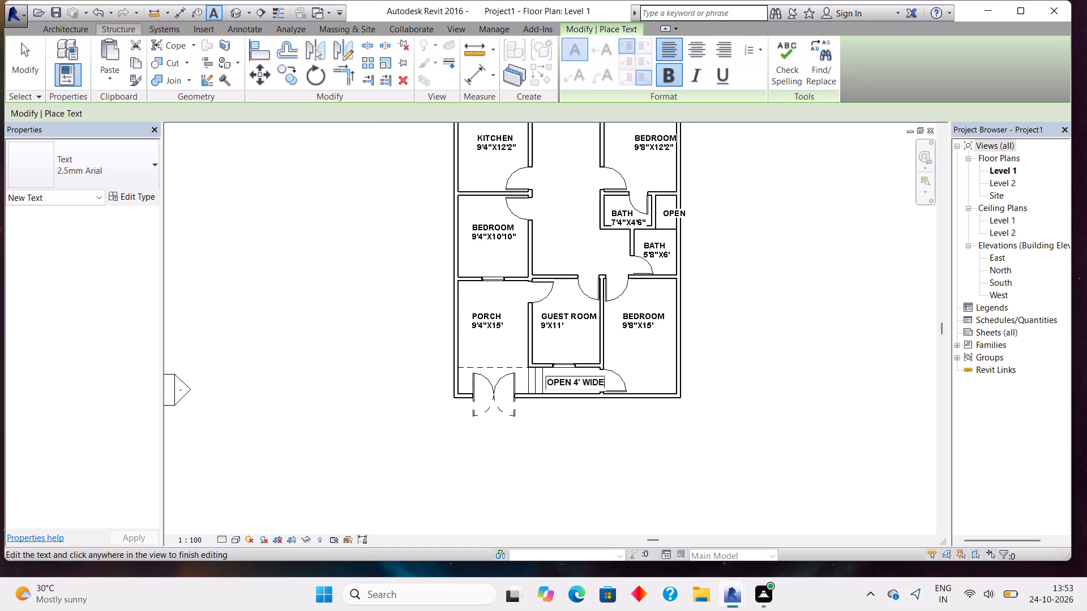
left_click(797, 318)
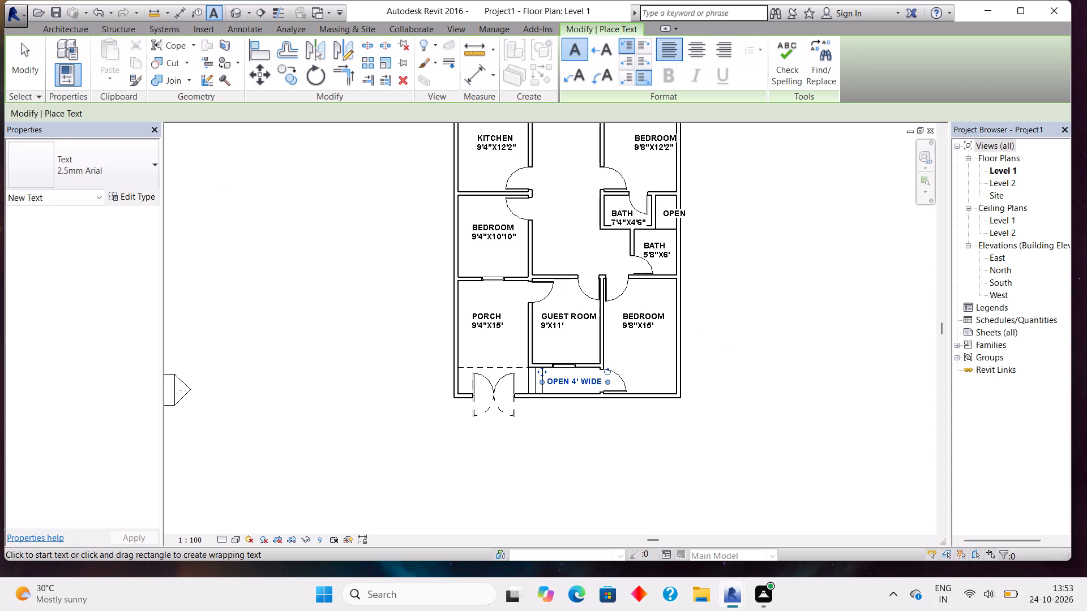
Nudge the "BATH 5'8"X6'" label slightly upward, clear of the door swing.
middle_click_drag(528, 278, 502, 328)
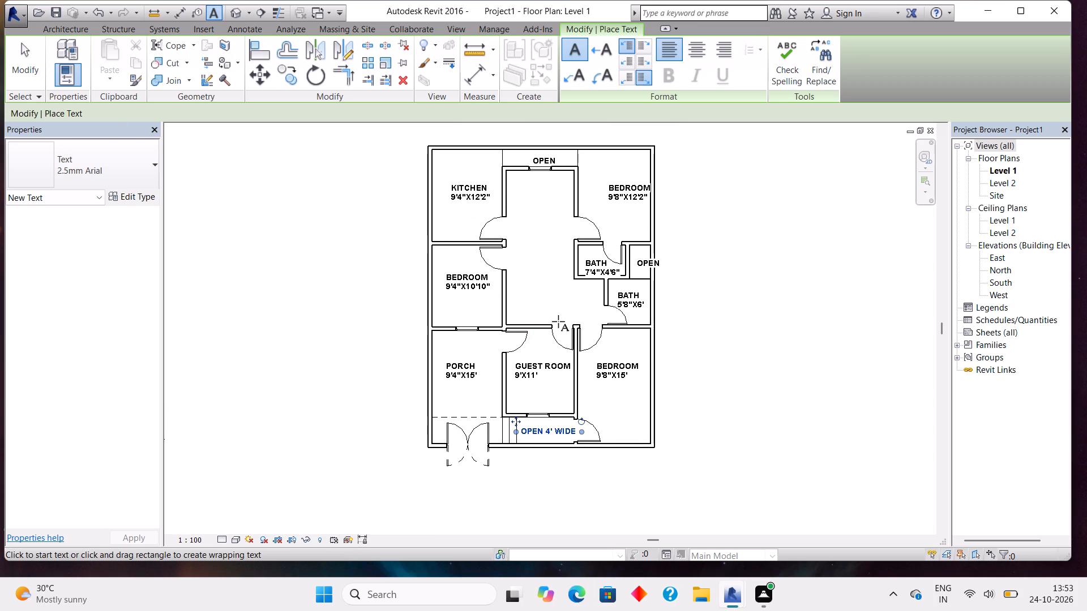
scroll(588, 311, "up", 3)
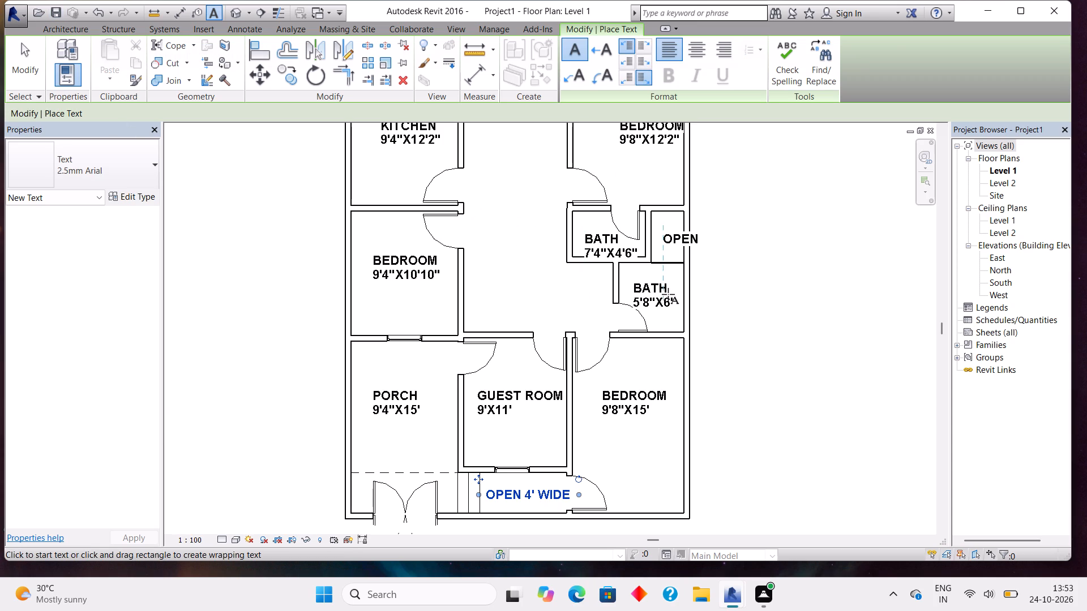
key("Escape")
key("Escape")
left_click(668, 294)
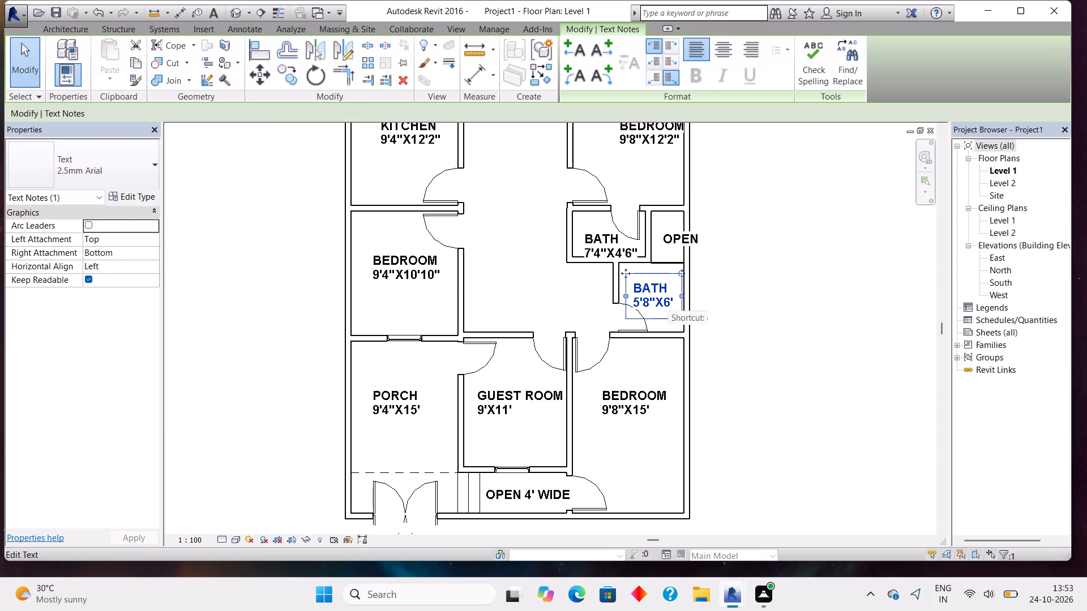
key("Up")
key("Up")
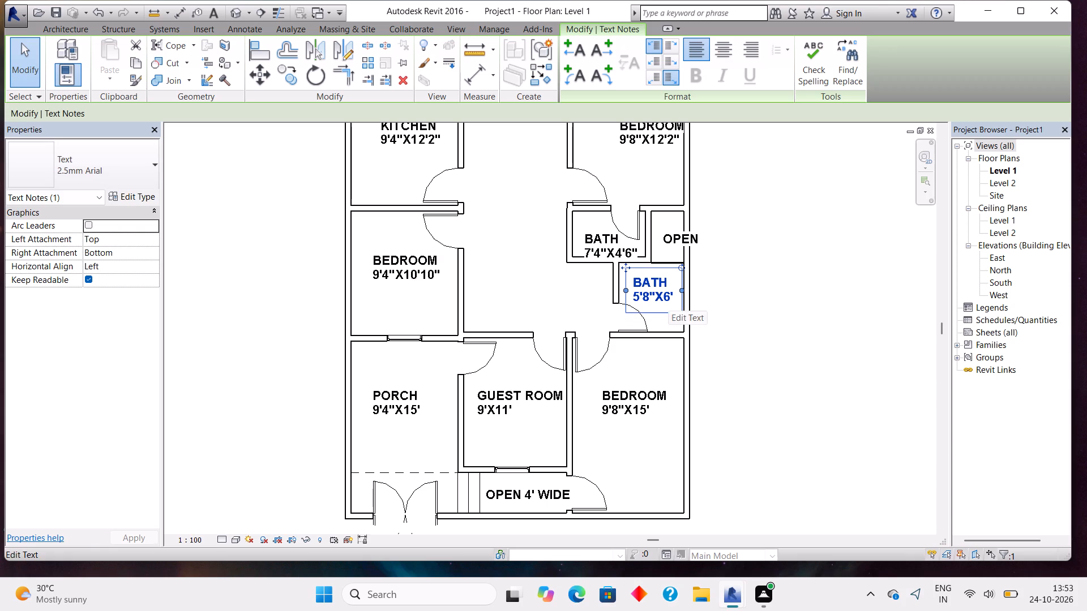
Nudge the "OPEN" label beside the upper bath slightly left, toward the inside of its small space.
left_click(670, 244)
key("Left")
key("Left")
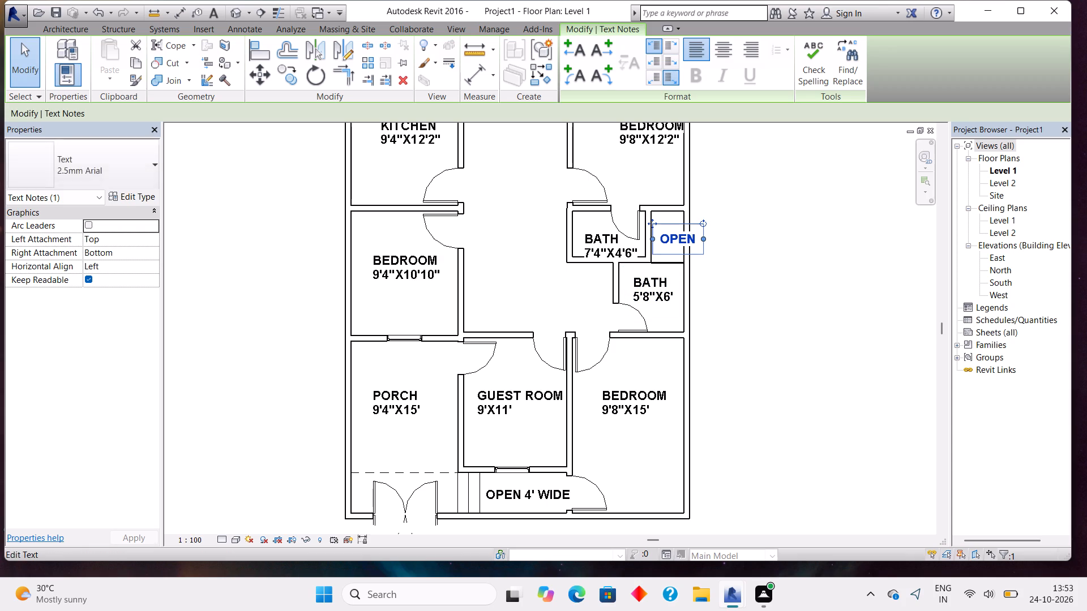
key("Left")
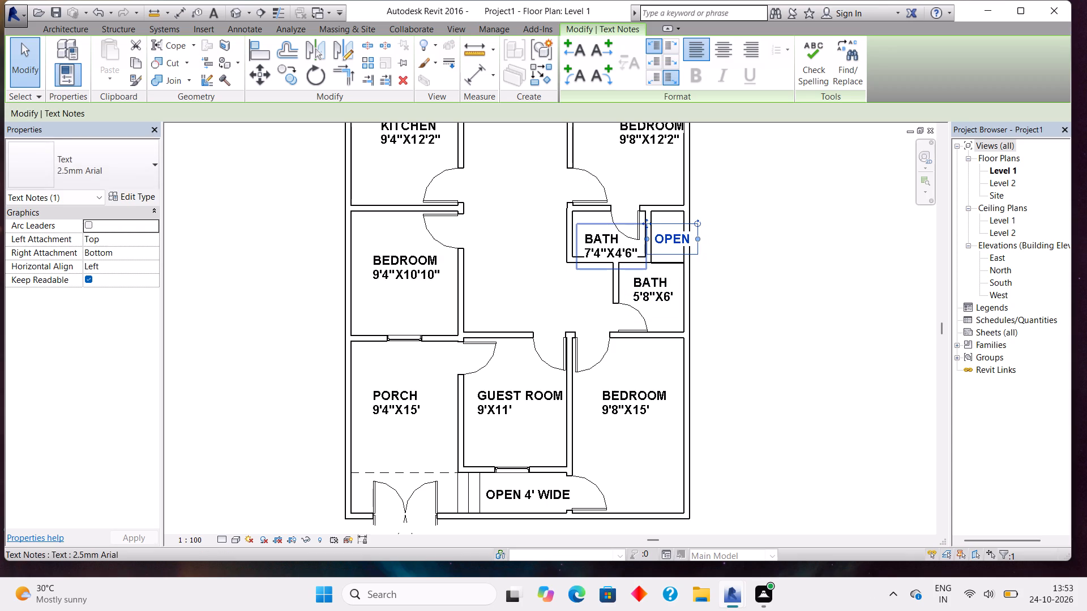
Nudge the "BATH 7'4"X4'6"" label slightly upward, off the bath's lower wall.
left_click(598, 242)
key("Up")
key("Up")
key("Up")
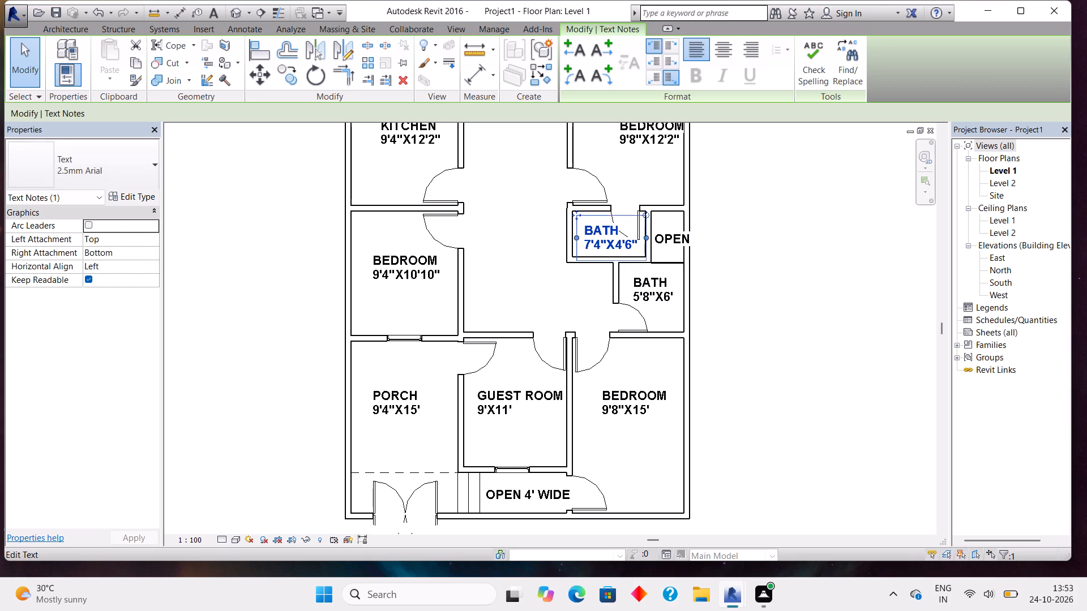
Nudge the upper right "BEDROOM 9'8"X12'2"" label left, away from the exterior wall and toward the room's centre.
middle_click_drag(622, 196, 621, 304)
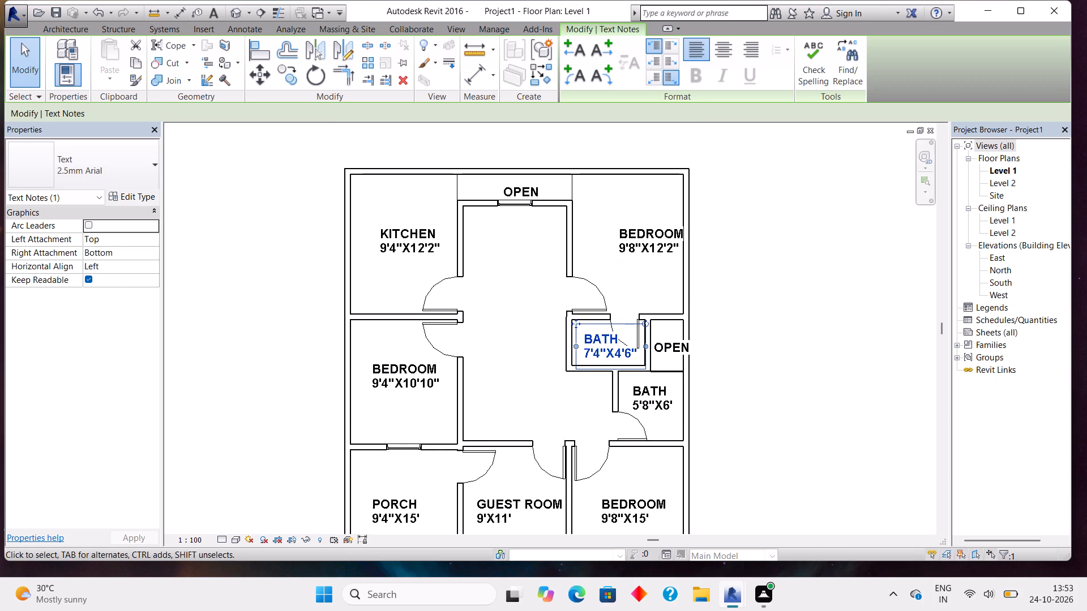
left_click(643, 248)
key("Left")
key("Left")
key("Left")
key("Left")
key("Left")
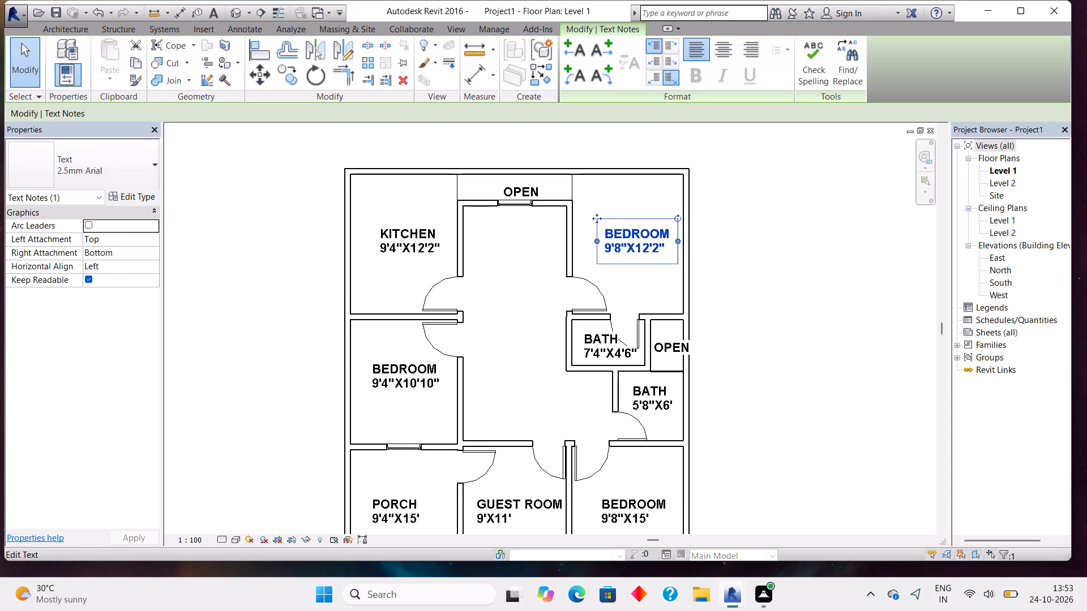
key("Left")
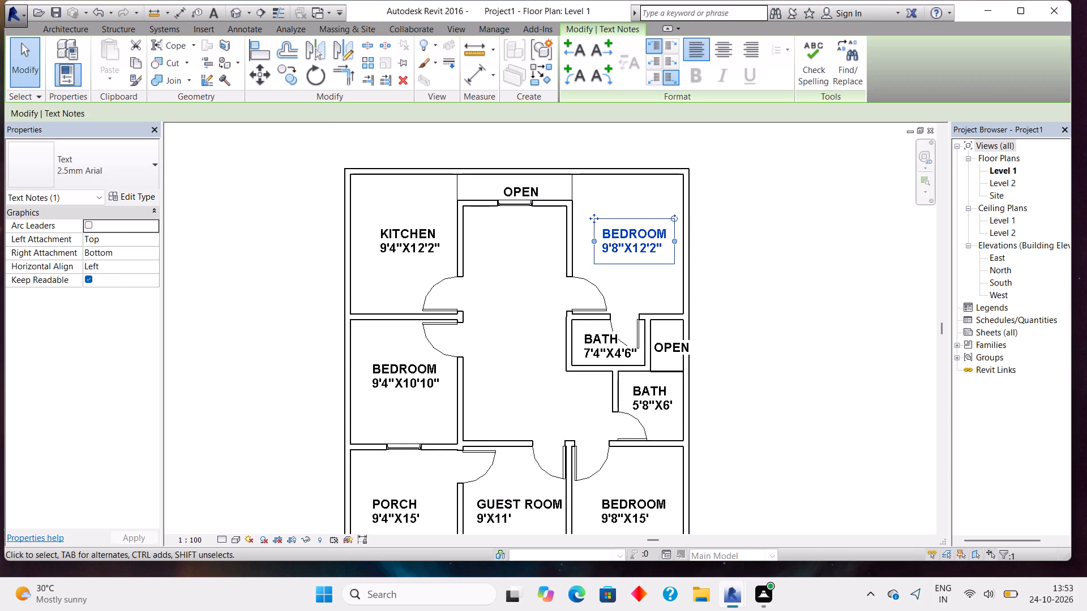
Nudge the "OPEN" label in the top central strip slightly up and left, clear of the window below it.
left_click(521, 183)
key("Up")
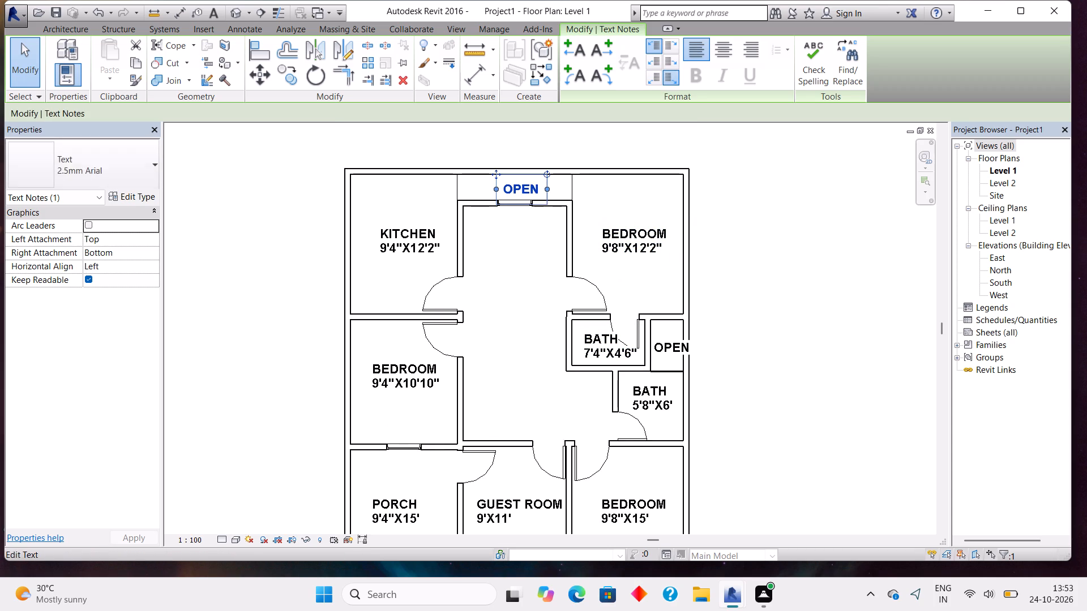
key("Up")
key("Left")
key("Left")
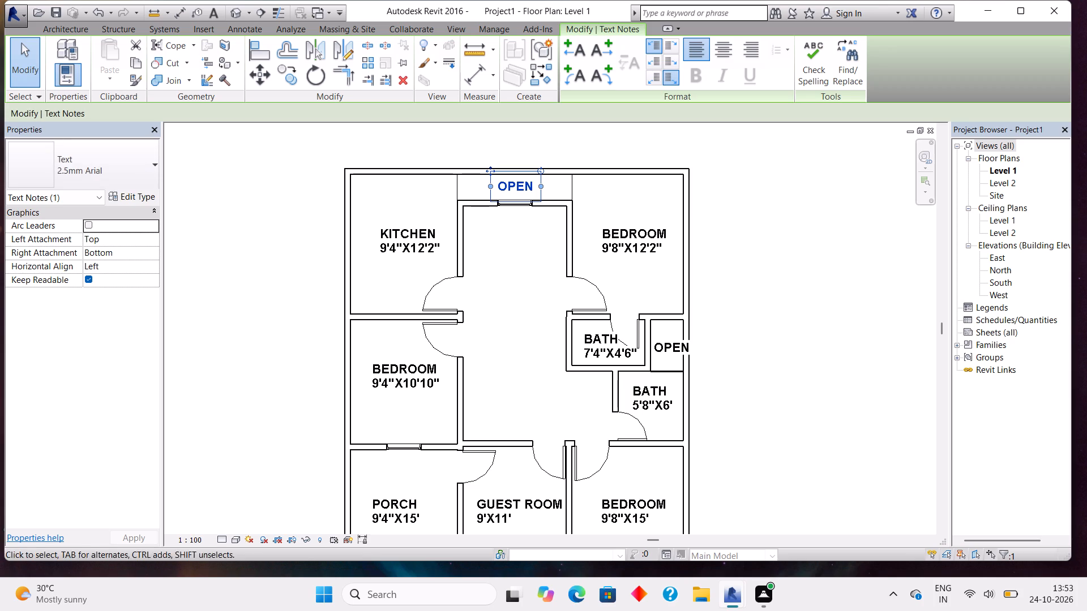
Nudge the "KITCHEN 9'4"X12'2"" label slightly left and up, toward the middle of the room.
left_click(418, 252)
key("Left")
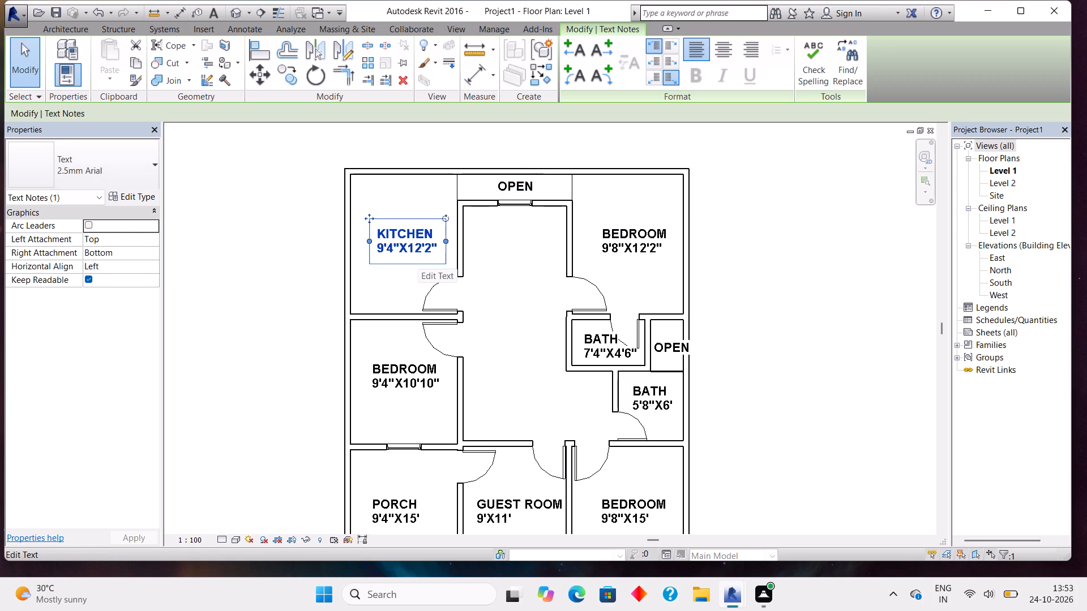
key("Up")
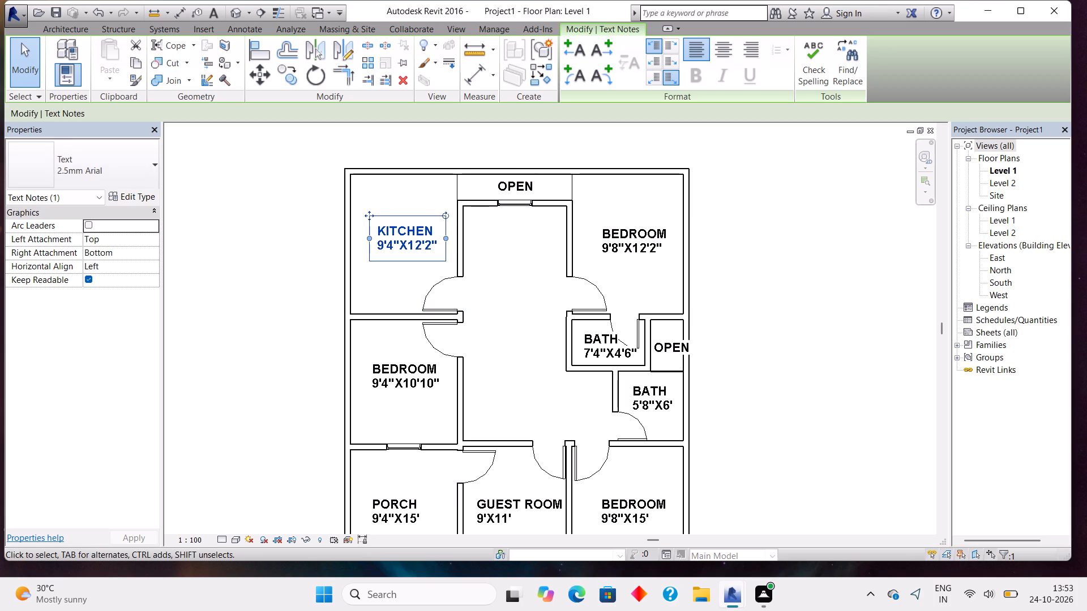
Nudge the "BATH 7'4"X4'6"" label slightly left, away from the door swing.
scroll(504, 282, "down", 2)
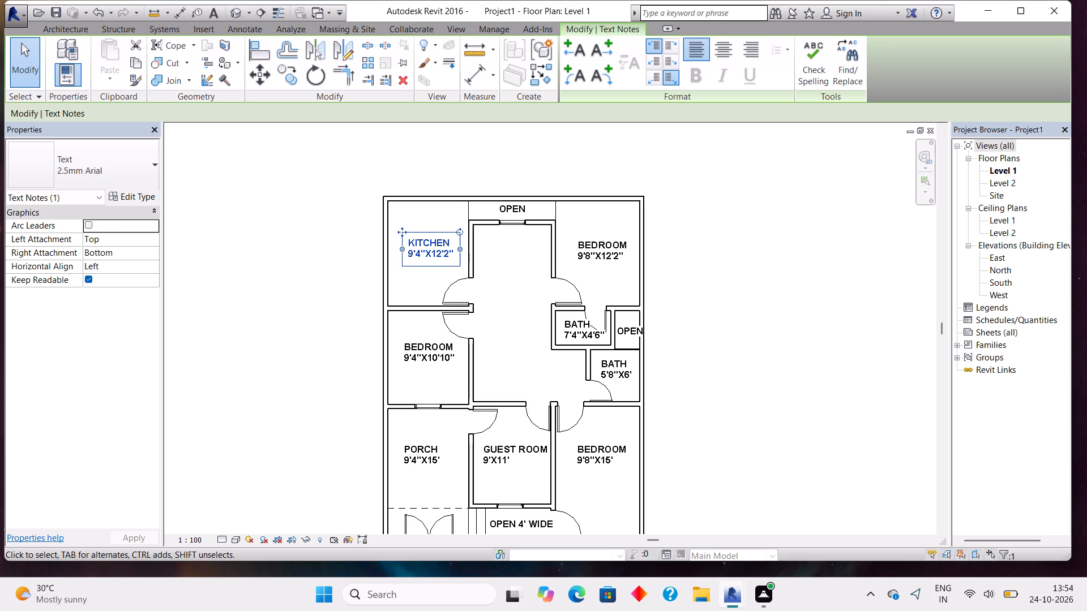
scroll(532, 334, "down", 1)
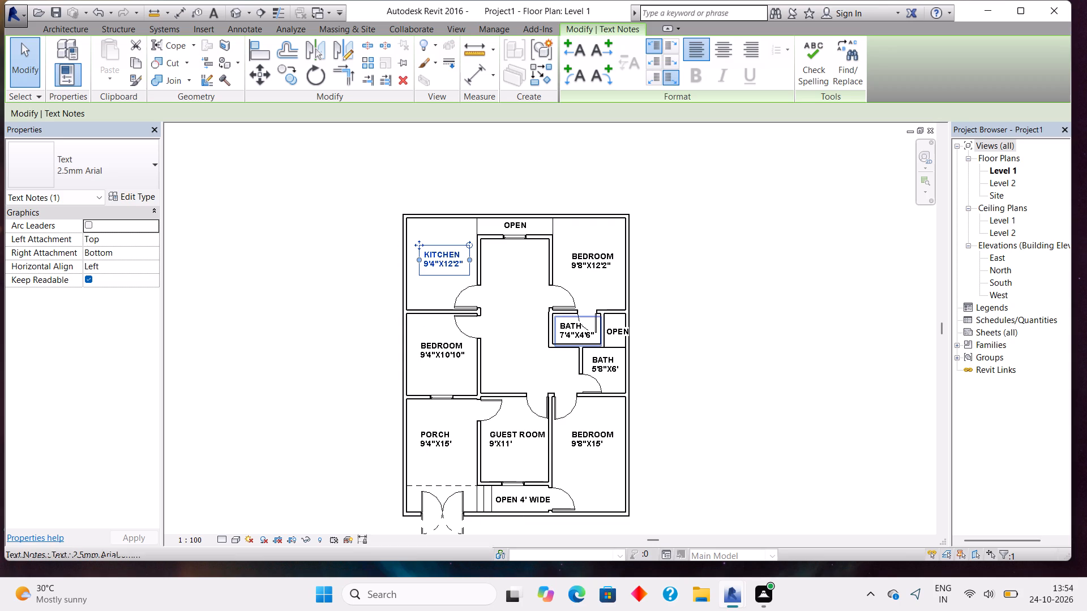
left_click(569, 326)
key("Left")
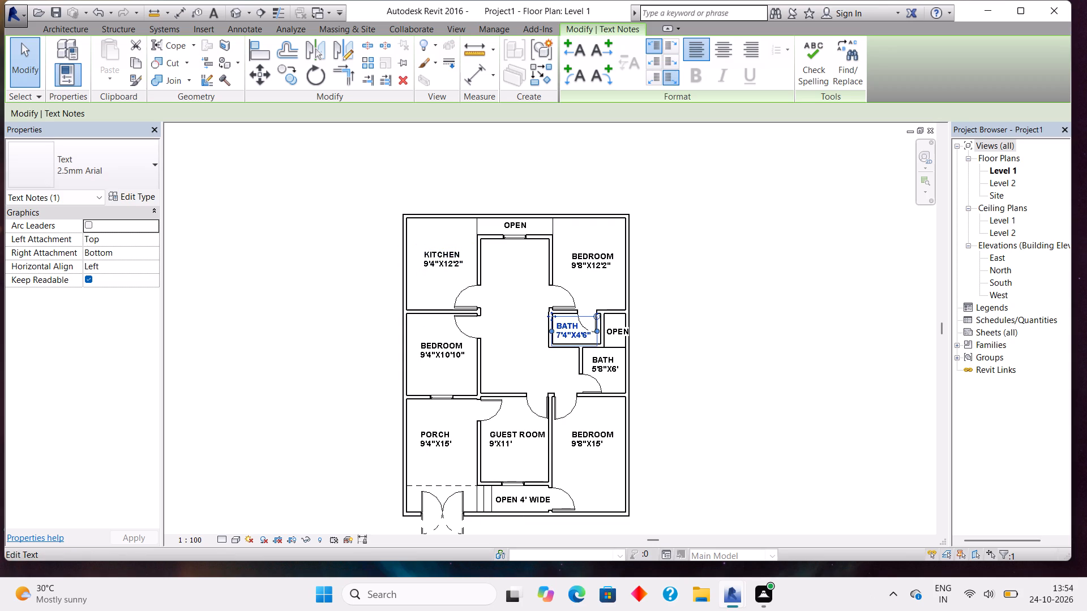
key("Escape")
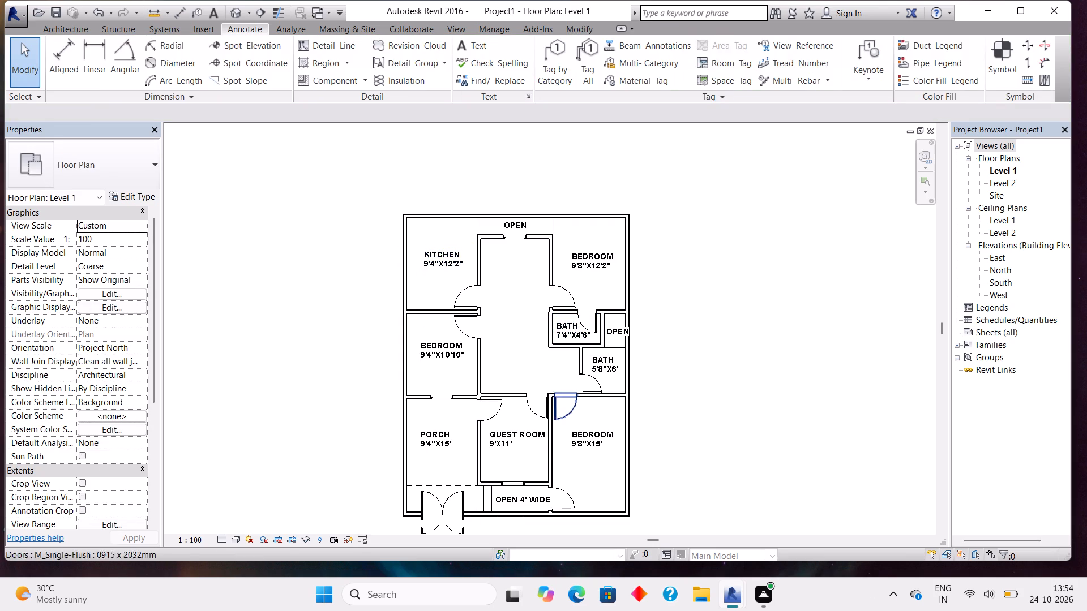
Override the Walls cut pattern in the Level 1 view's visibility/graphics with a magenta solid fill and apply it.
scroll(677, 405, "down", 2)
scroll(677, 405, "up", 2)
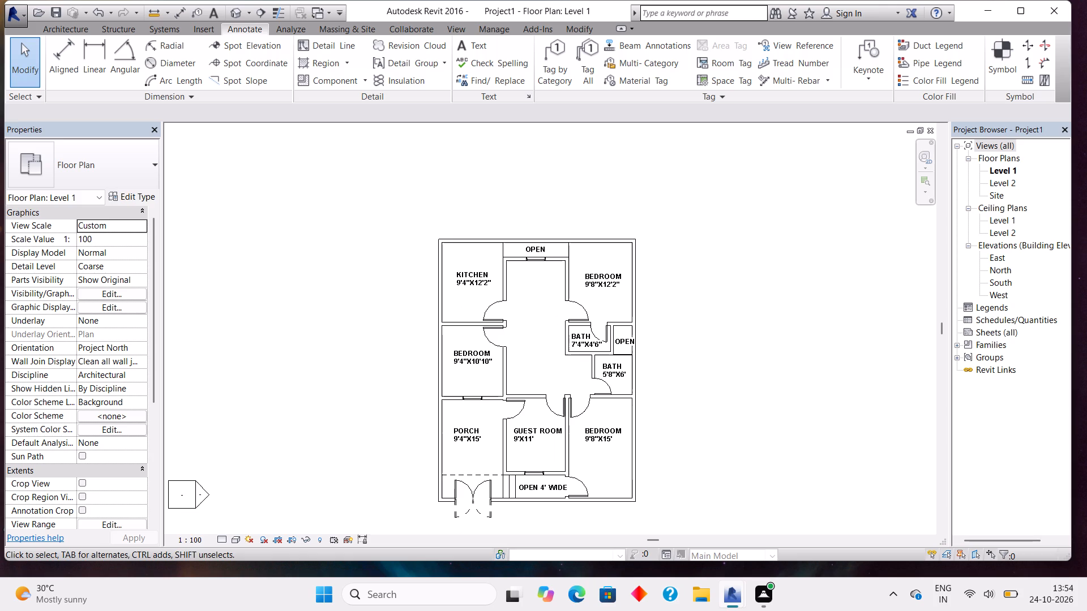
middle_click_drag(677, 405, 692, 378)
left_click(136, 289)
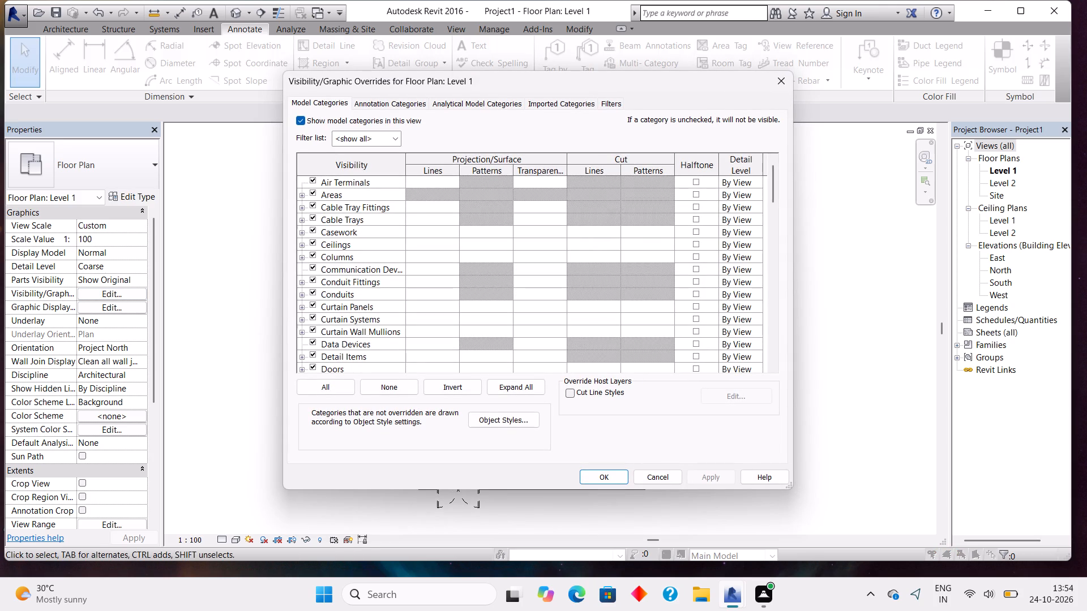
scroll(575, 314, "down", 20)
scroll(575, 314, "down", 16)
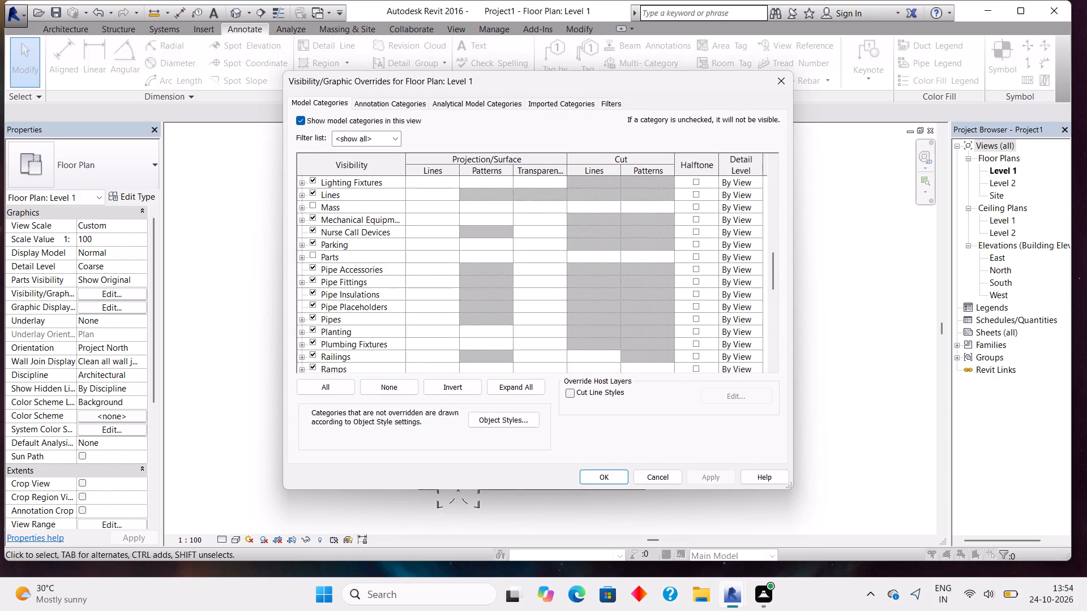
scroll(575, 314, "down", 20)
scroll(575, 314, "down", 18)
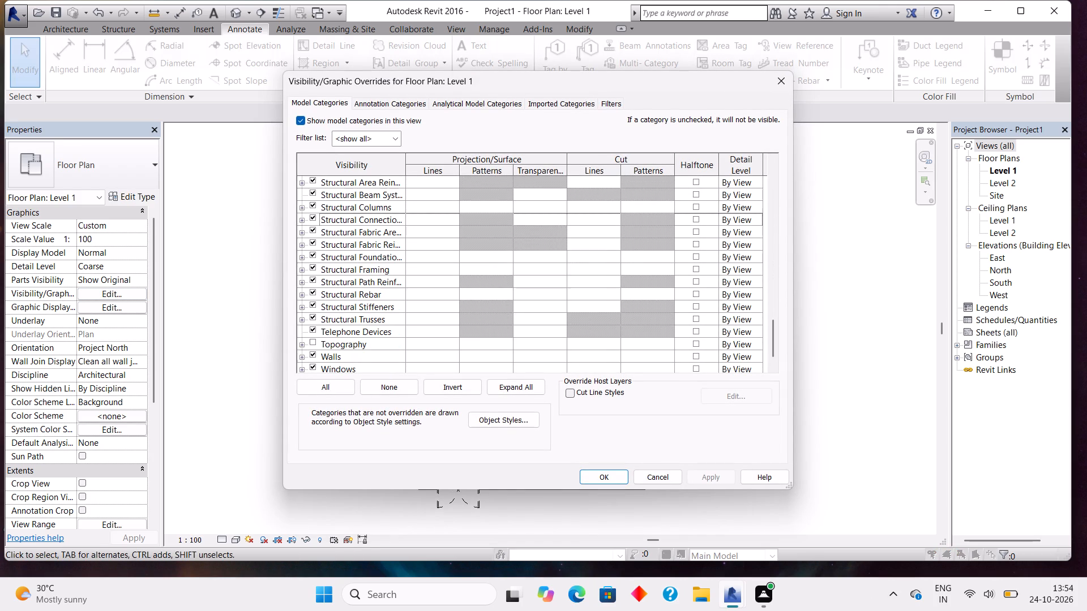
left_click(634, 328)
left_click(634, 328)
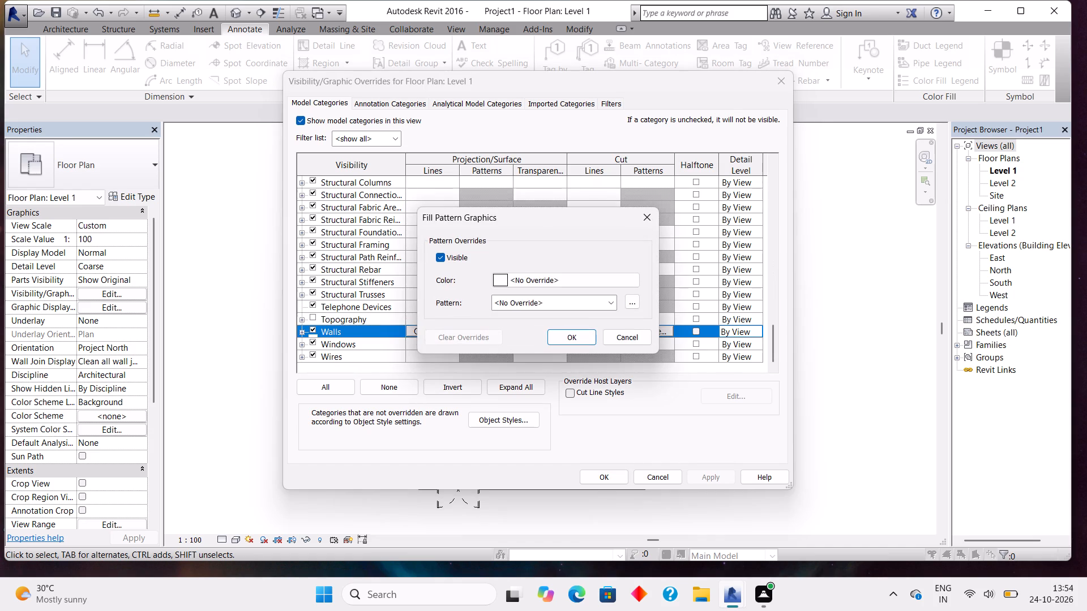
left_click(524, 284)
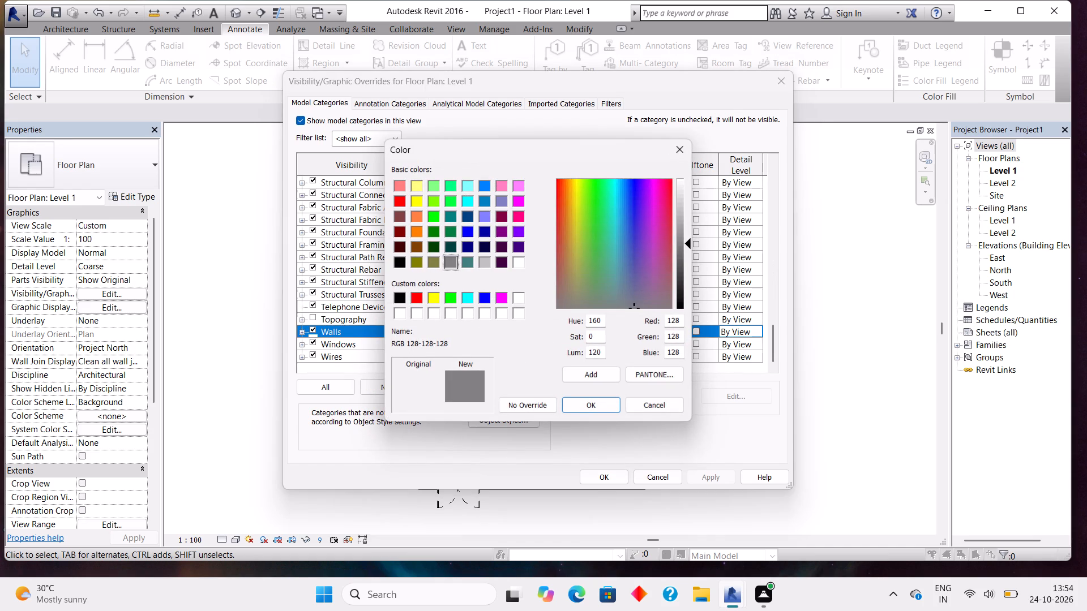
left_click(497, 295)
left_click(597, 398)
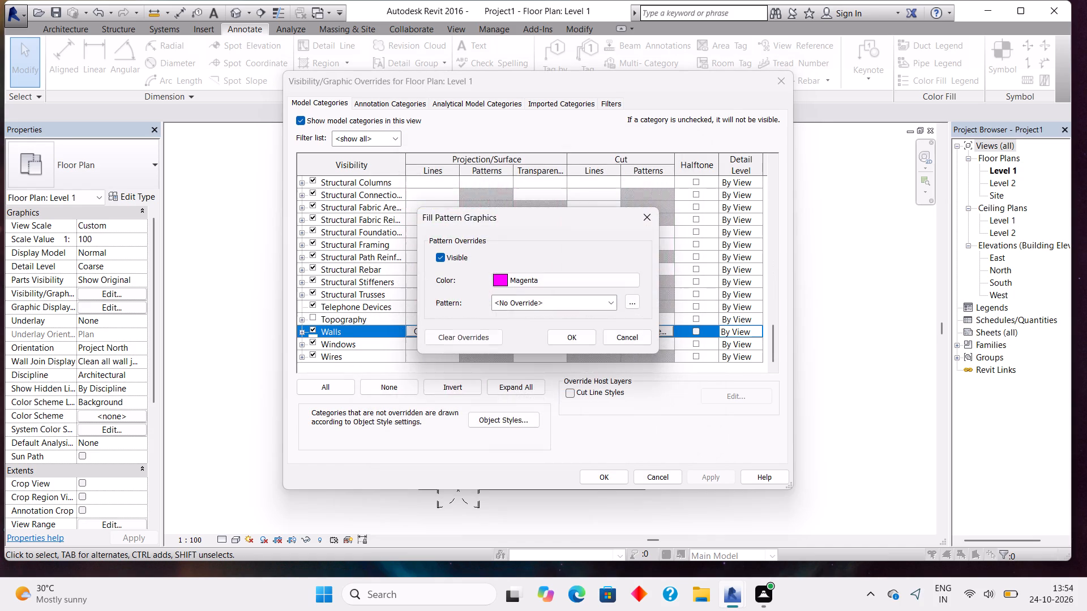
left_click(558, 300)
left_click(597, 292)
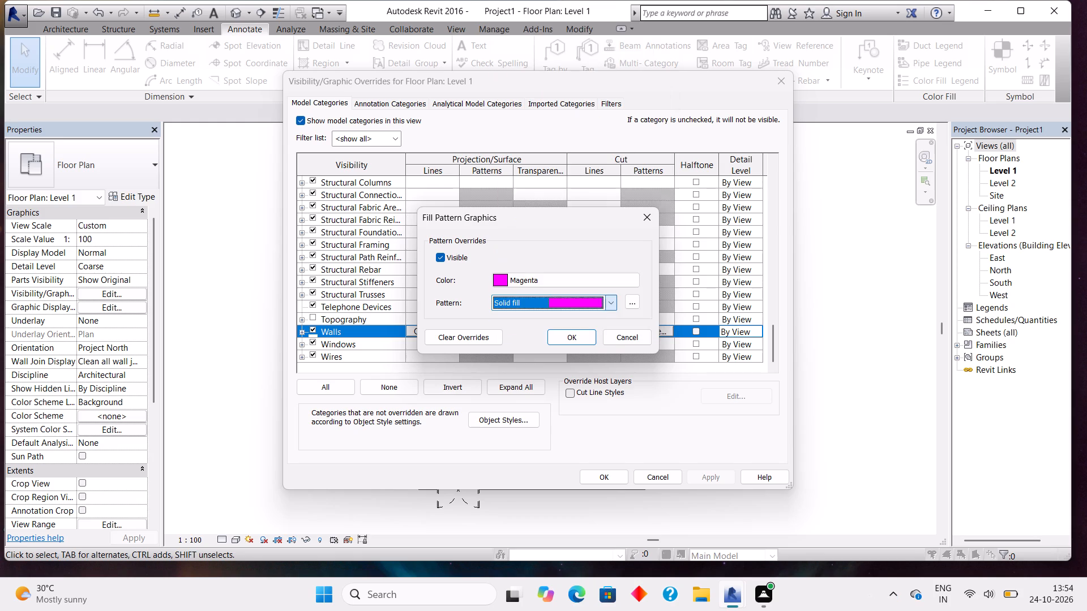
left_click(565, 337)
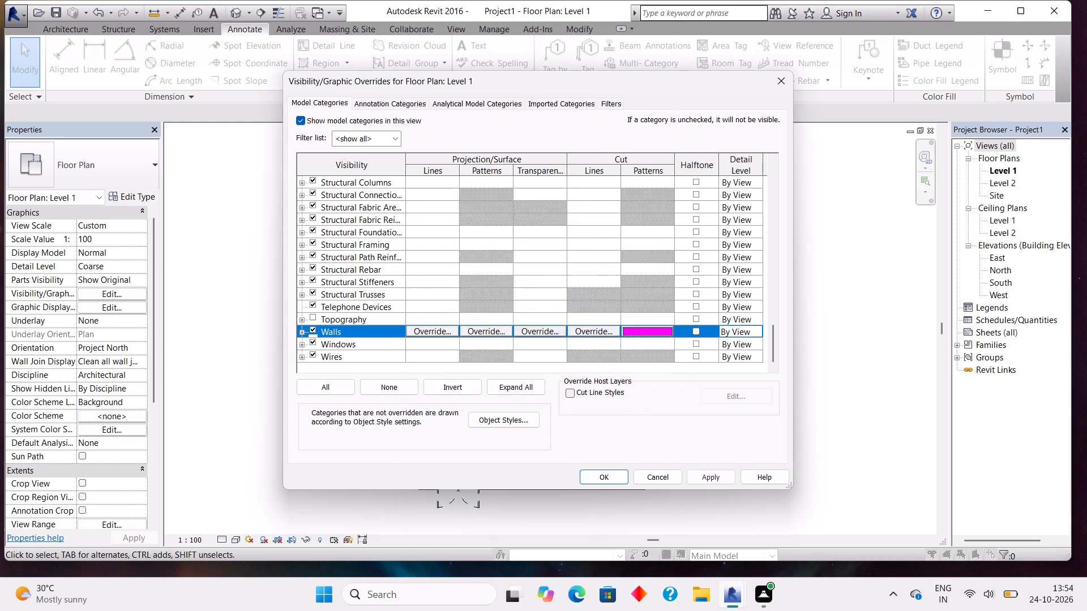
left_click(697, 476)
left_click(604, 486)
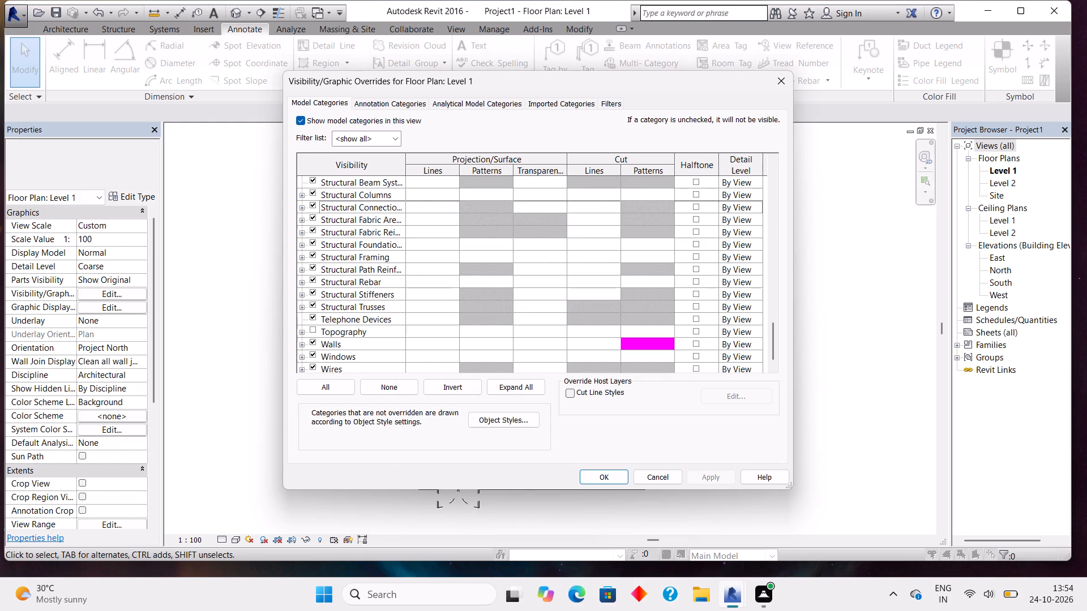
left_click(607, 474)
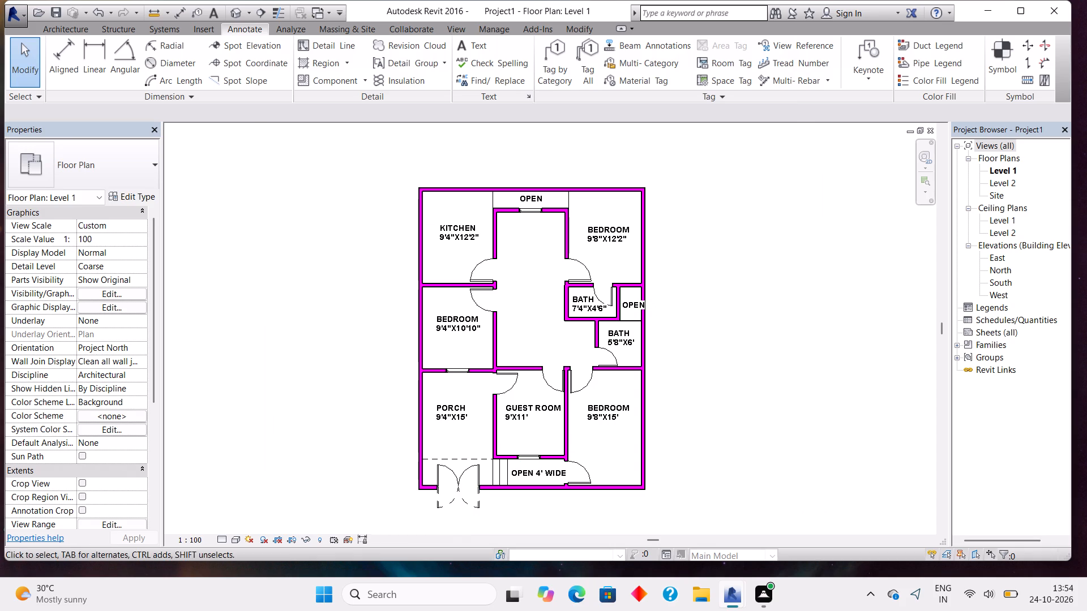
Place an M_Fixed 0915 x 0610mm window in the 9'8"X15' bedroom's lower exterior wall, about 3'-6" from the right wall.
middle_click_drag(603, 403, 647, 357)
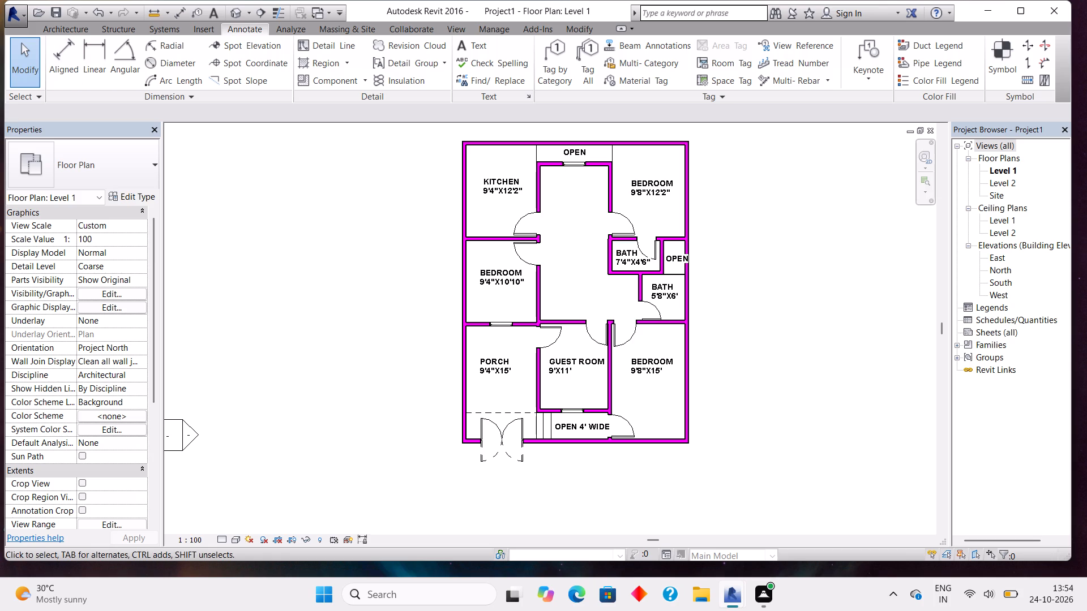
left_click(84, 27)
left_click(138, 51)
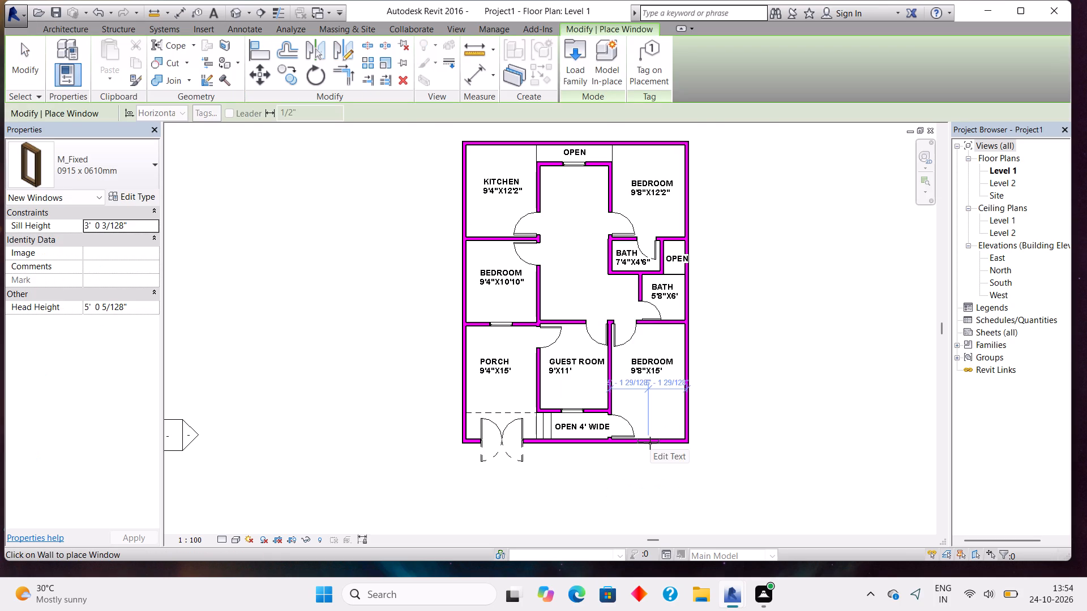
scroll(650, 443, "up", 8)
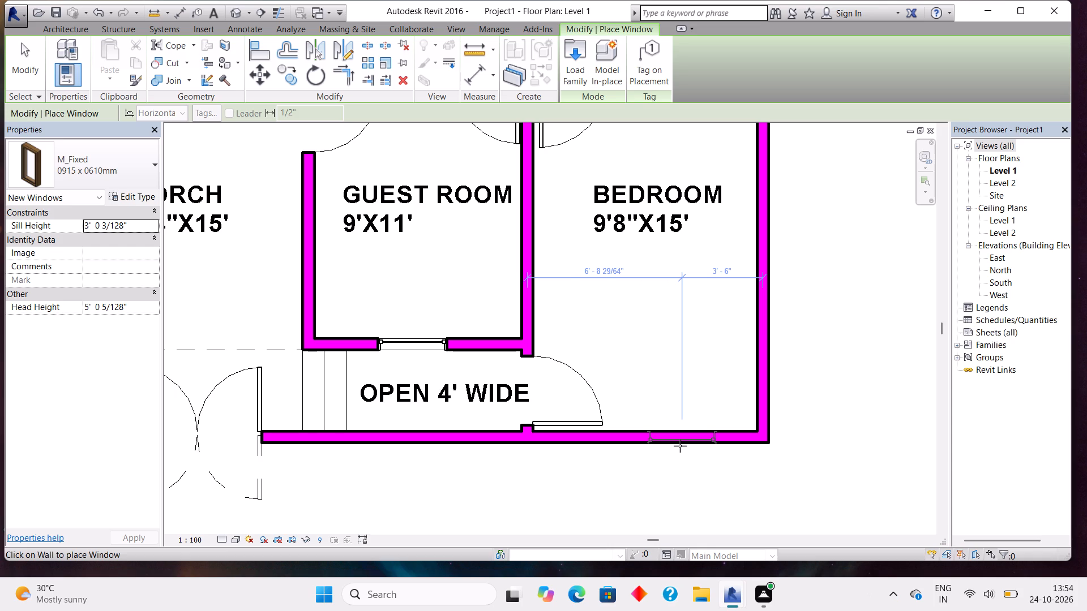
left_click(680, 446)
Add a bold two-line text label "HALL" over "9'X21'" in the middle of the central hall.
scroll(675, 383, "down", 6)
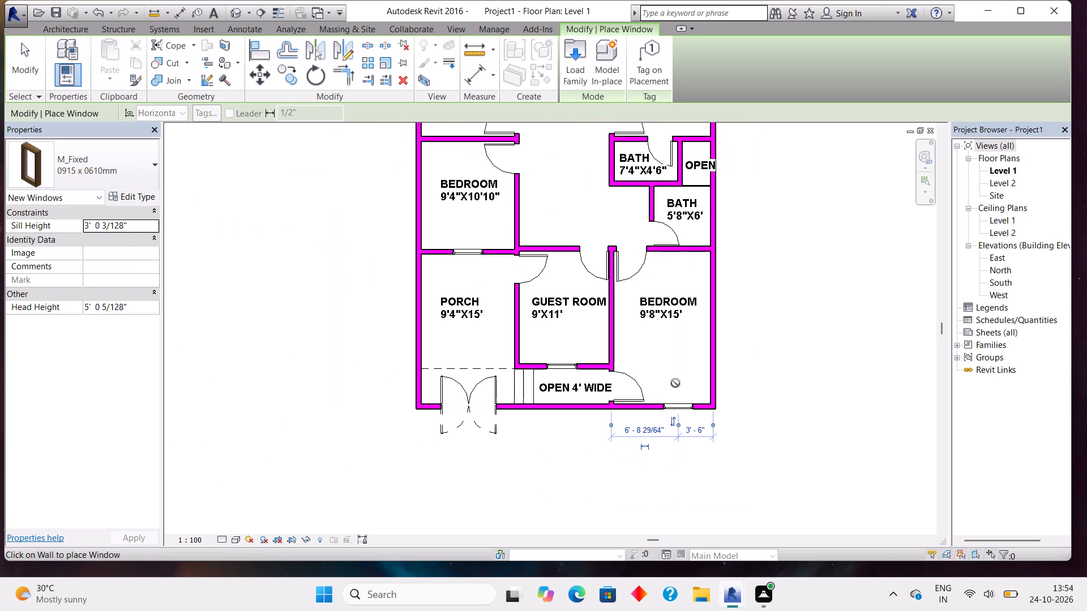
middle_click_drag(665, 298, 733, 485)
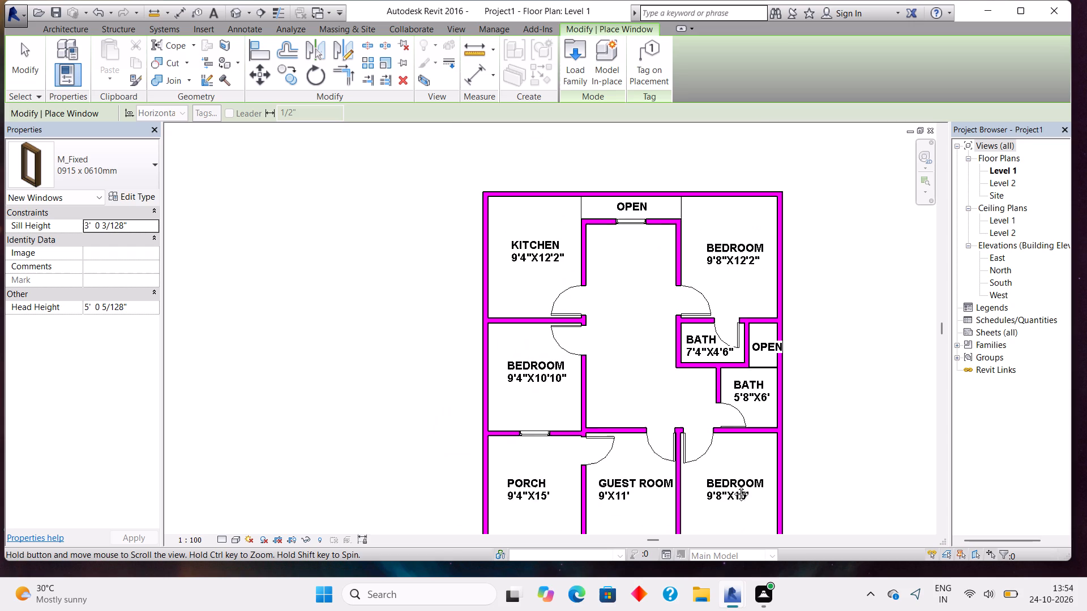
middle_click_drag(733, 485, 731, 476)
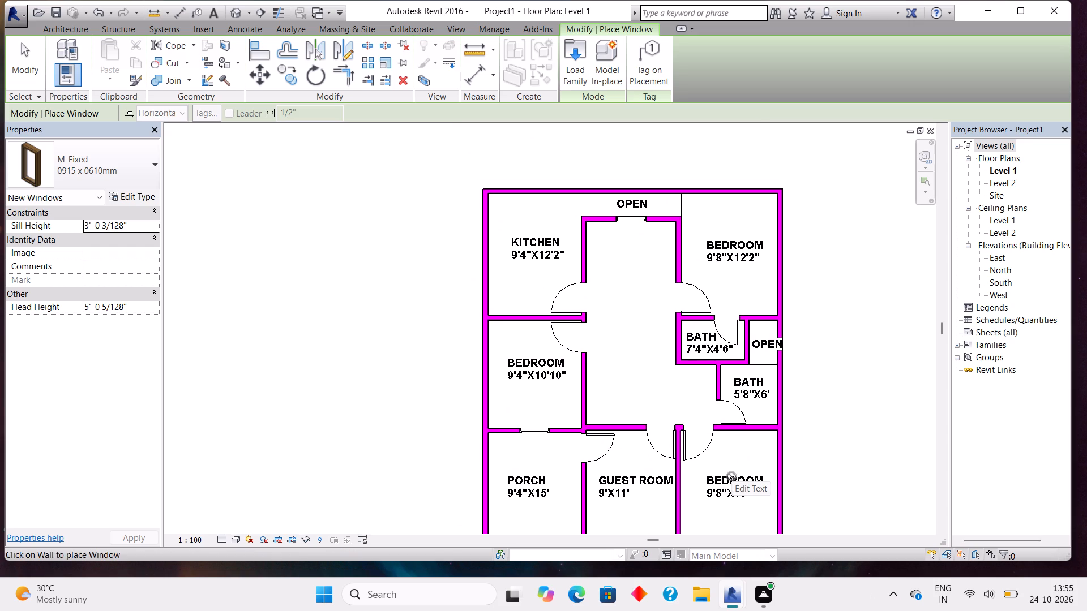
middle_click_drag(724, 450, 732, 402)
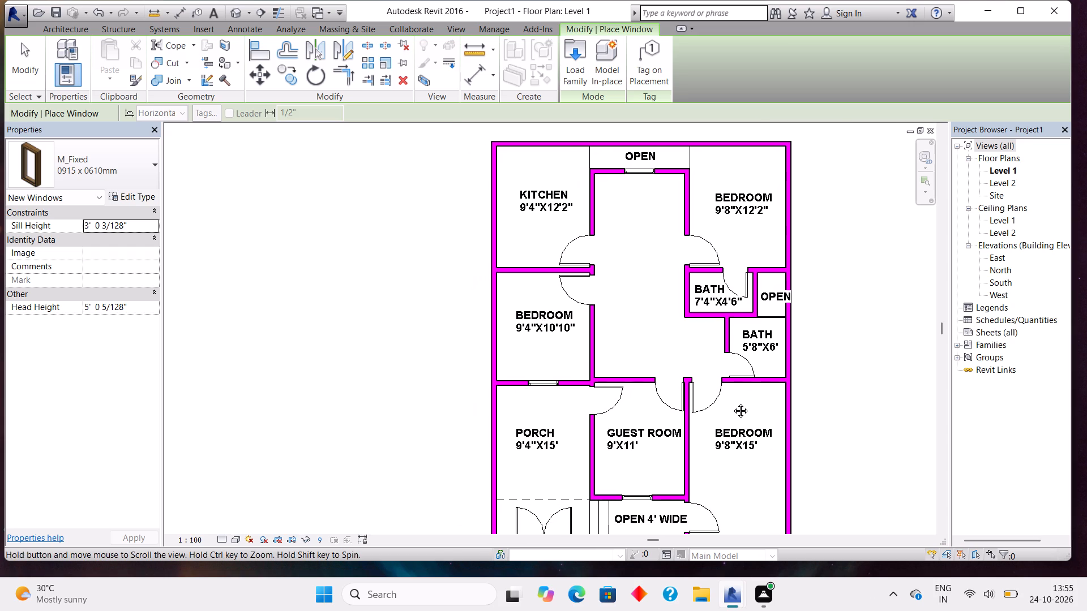
middle_click_drag(732, 402, 798, 418)
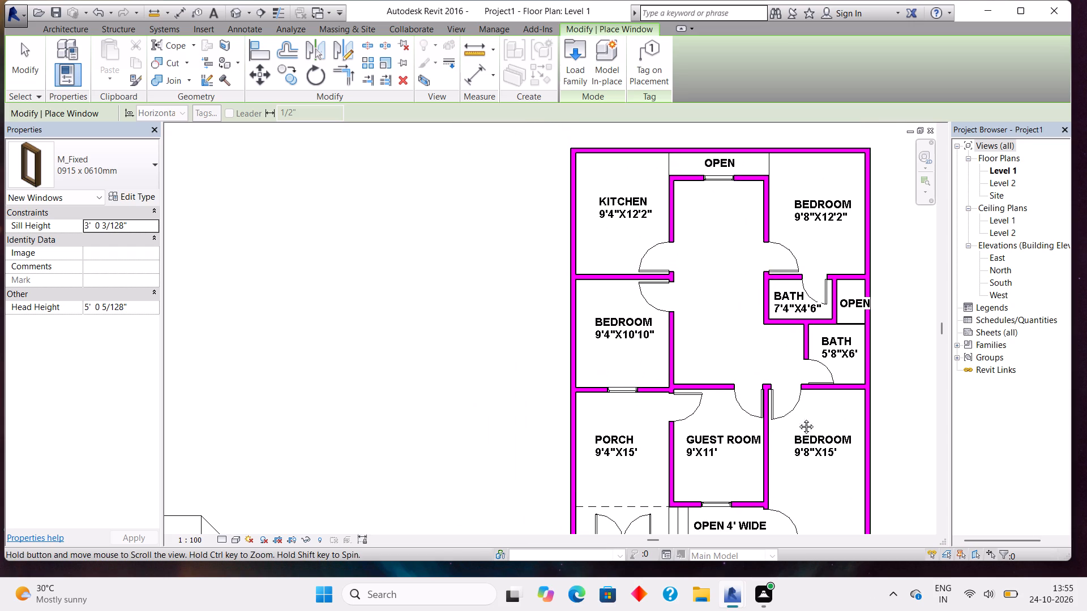
middle_click_drag(798, 418, 810, 411)
left_click(249, 25)
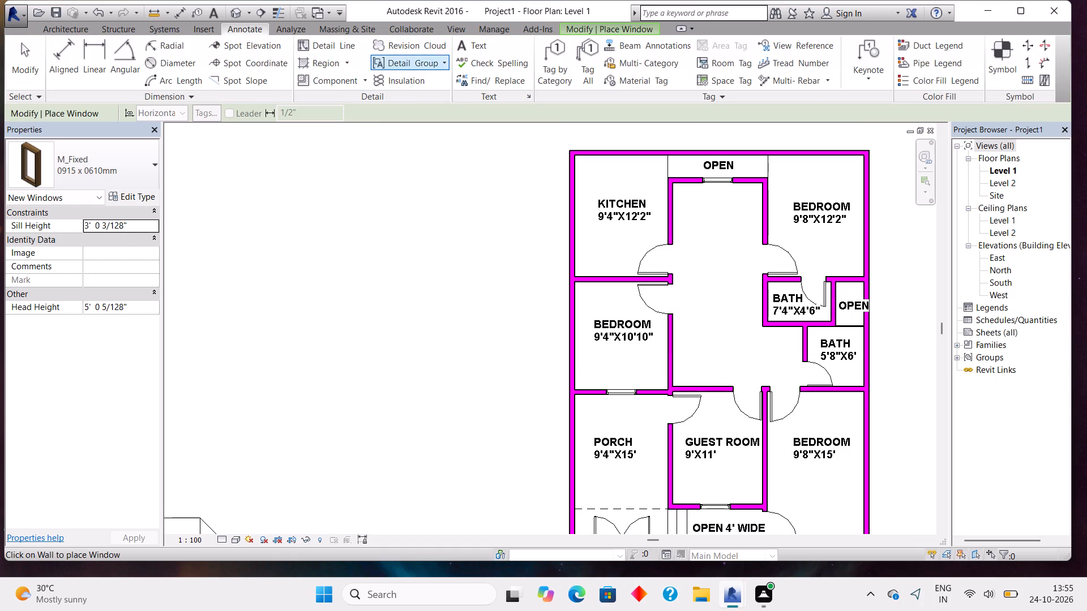
left_click(482, 43)
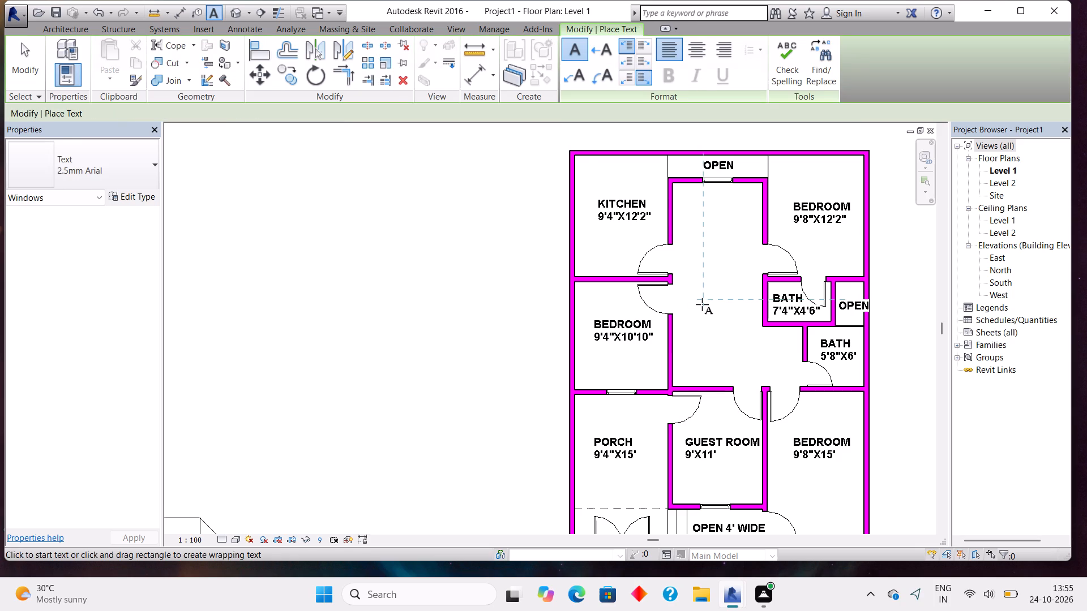
left_click(702, 304)
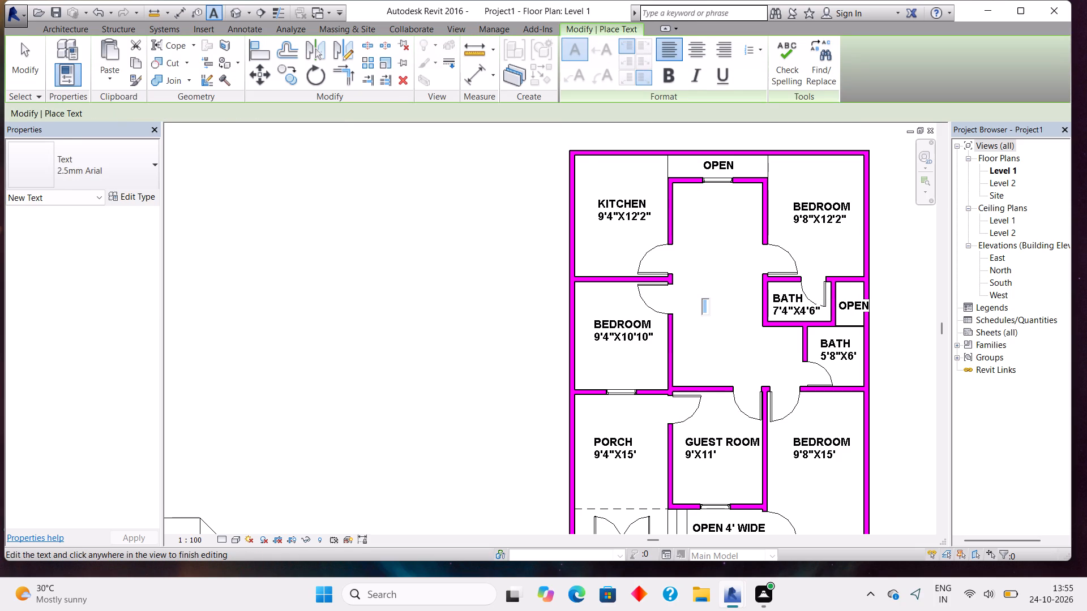
left_click(666, 78)
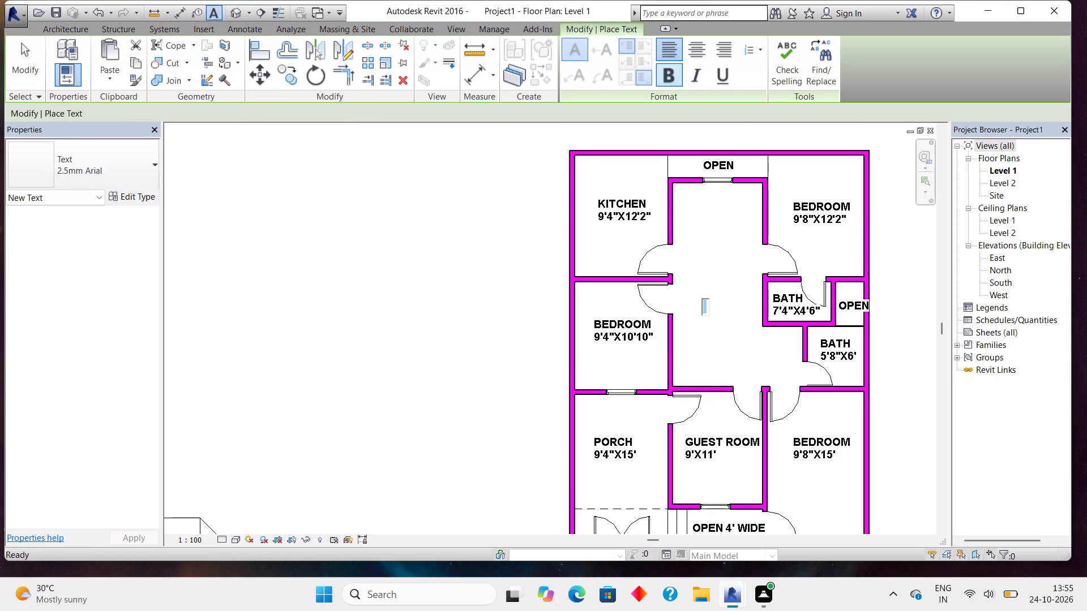
type("HALL")
key("Return")
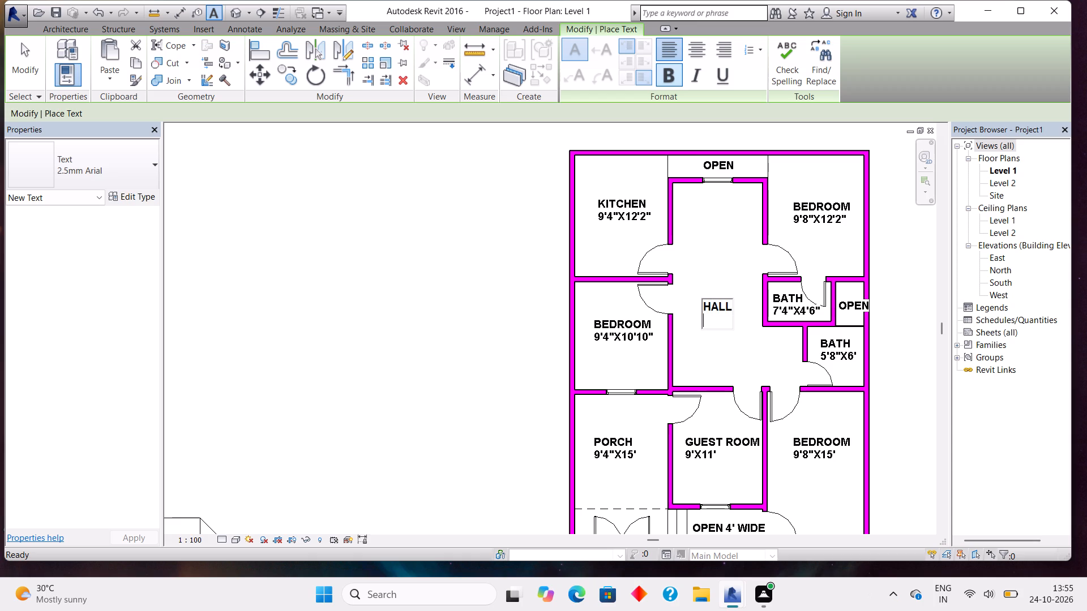
type("9'")
key("x")
type("21")
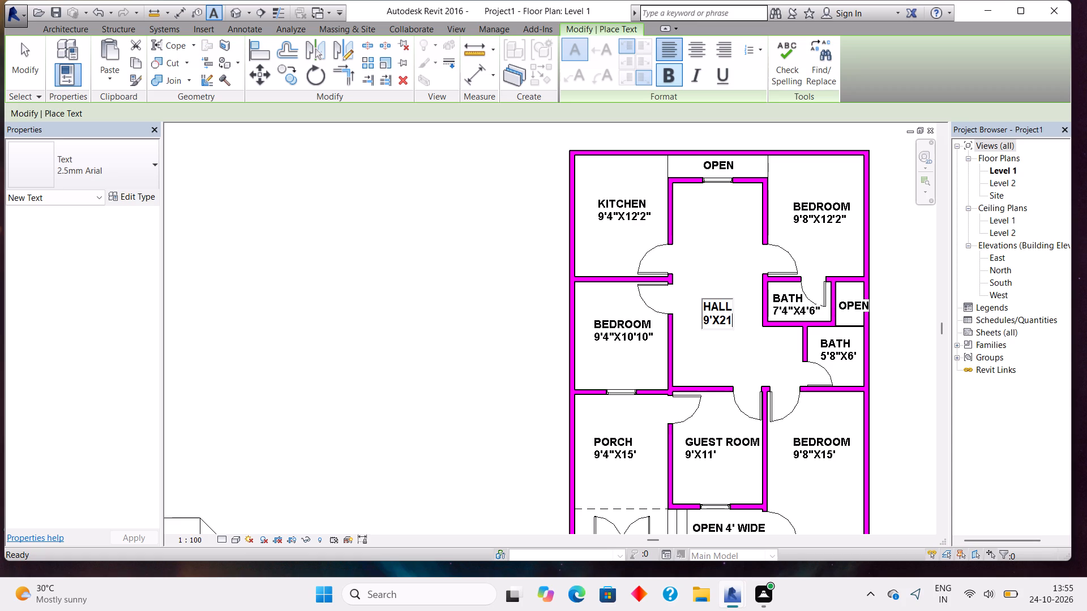
key("apostrophe")
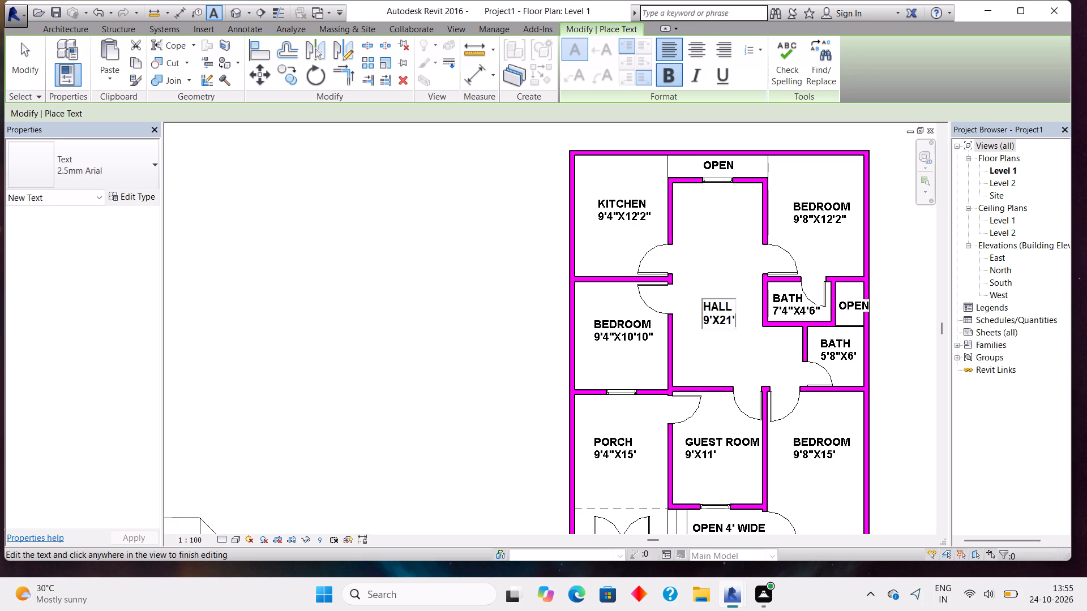
left_click(742, 337)
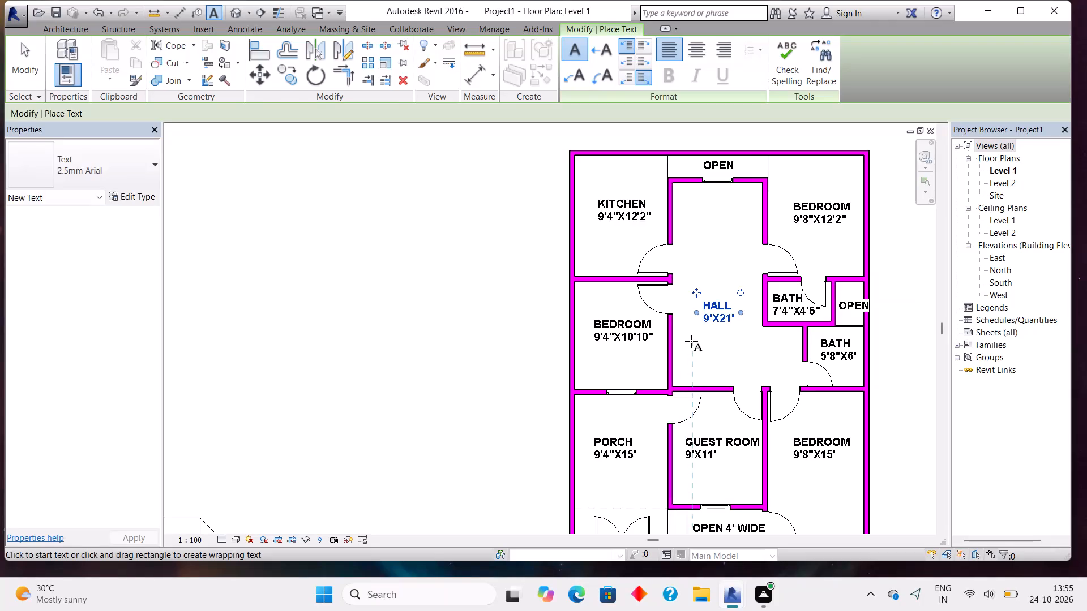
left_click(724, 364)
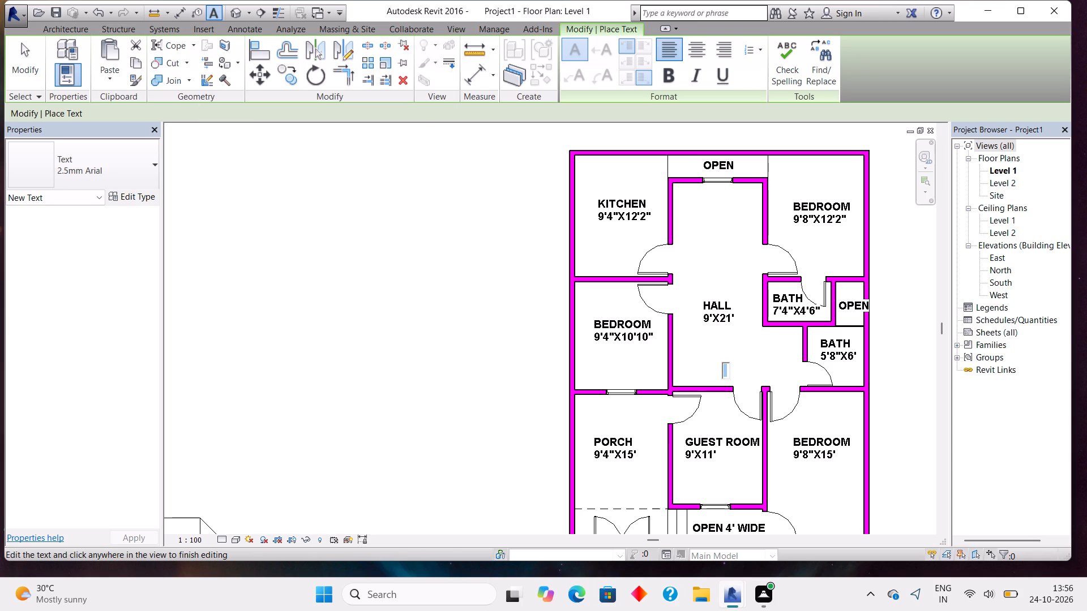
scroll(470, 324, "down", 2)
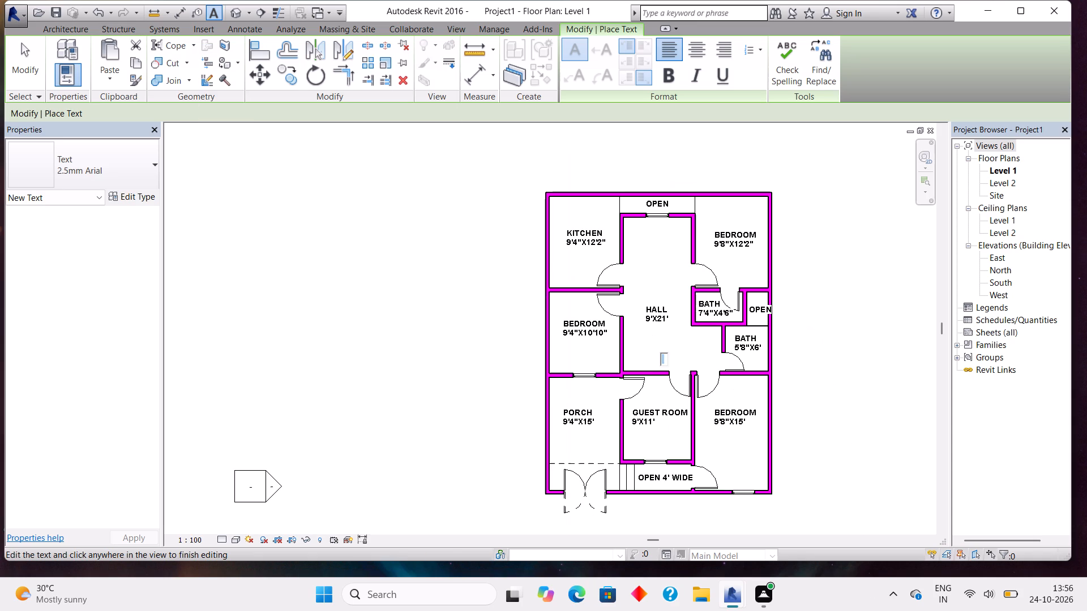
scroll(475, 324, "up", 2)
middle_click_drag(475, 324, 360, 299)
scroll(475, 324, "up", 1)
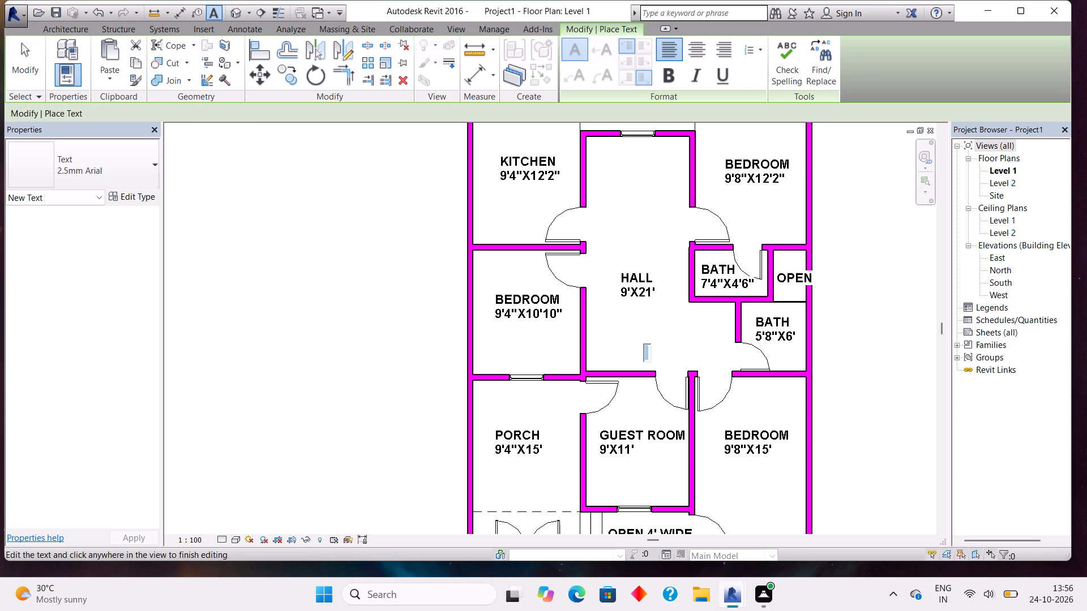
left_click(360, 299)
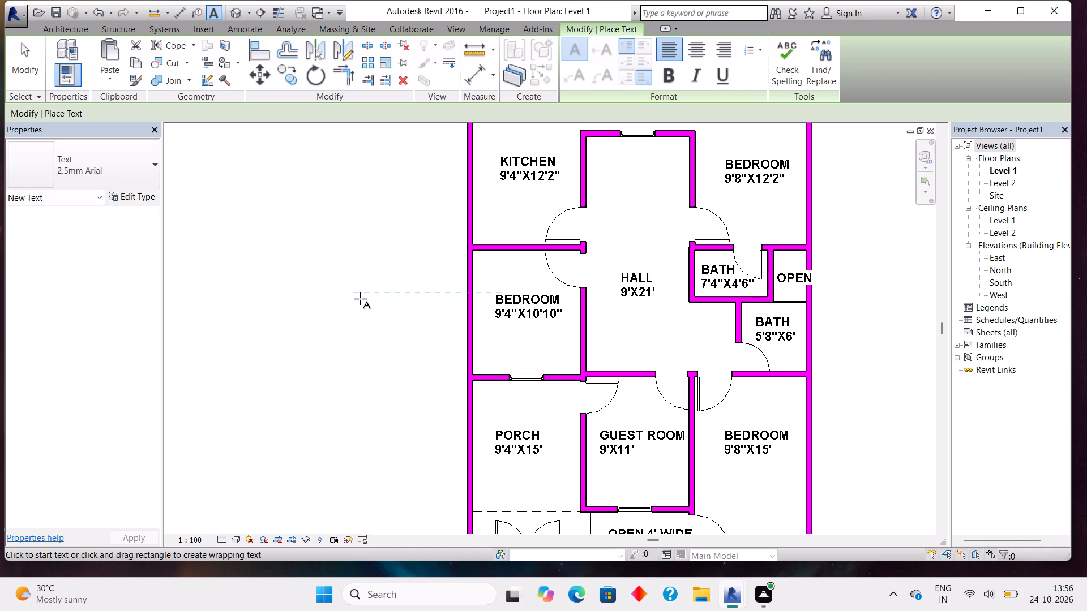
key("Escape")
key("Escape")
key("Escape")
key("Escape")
Start a stair for the upper part of the hall, using straight runs from Level 1 to Level 2.
scroll(360, 299, "down", 1)
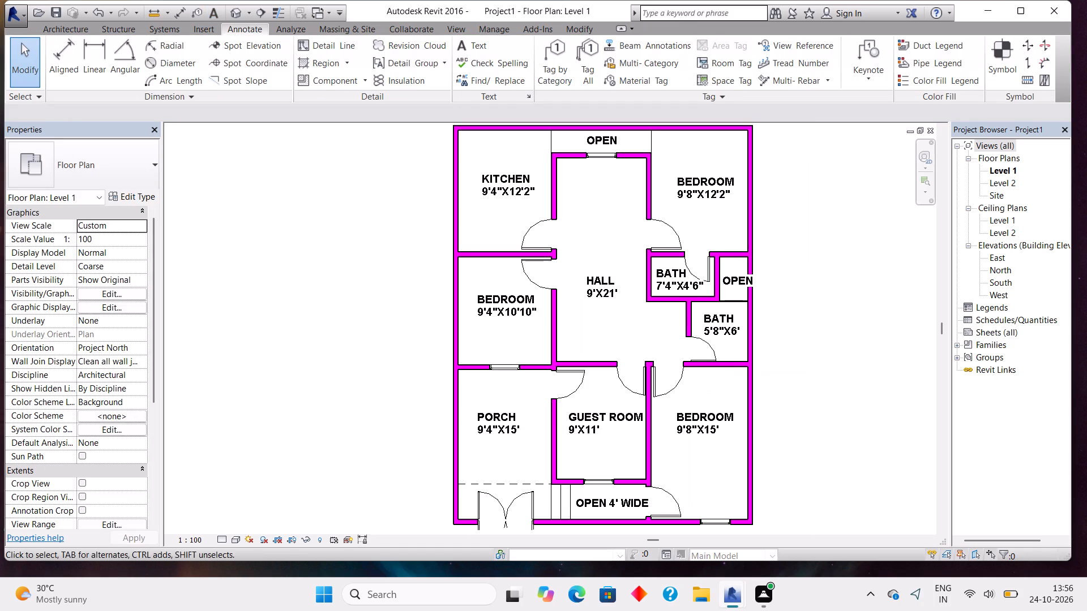
middle_click_drag(404, 264, 371, 333)
scroll(371, 319, "up", 4)
middle_click_drag(500, 290, 412, 308)
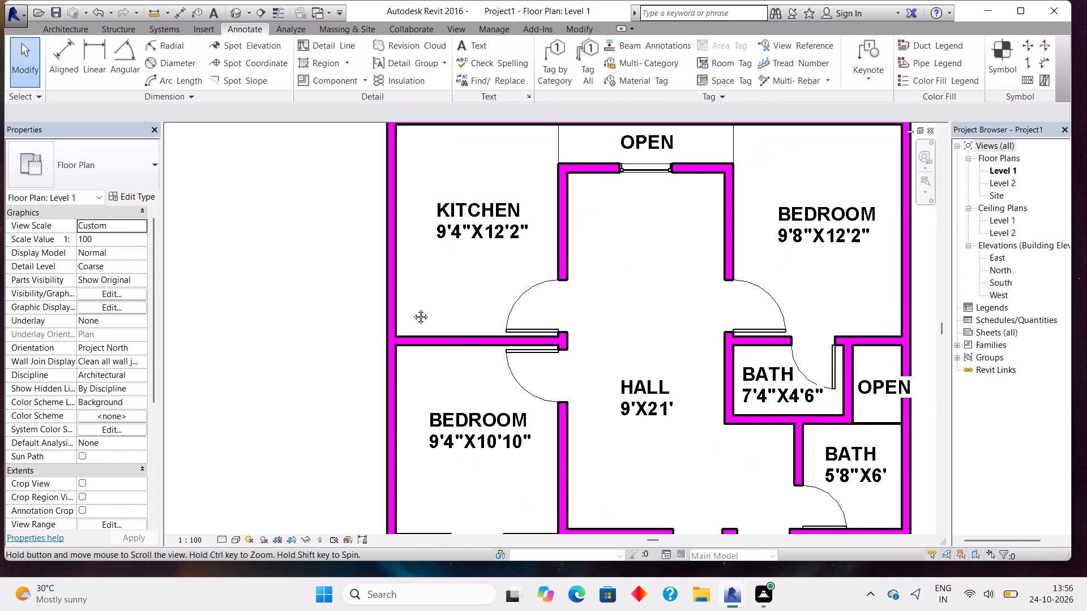
middle_click_drag(412, 308, 397, 305)
left_click(88, 27)
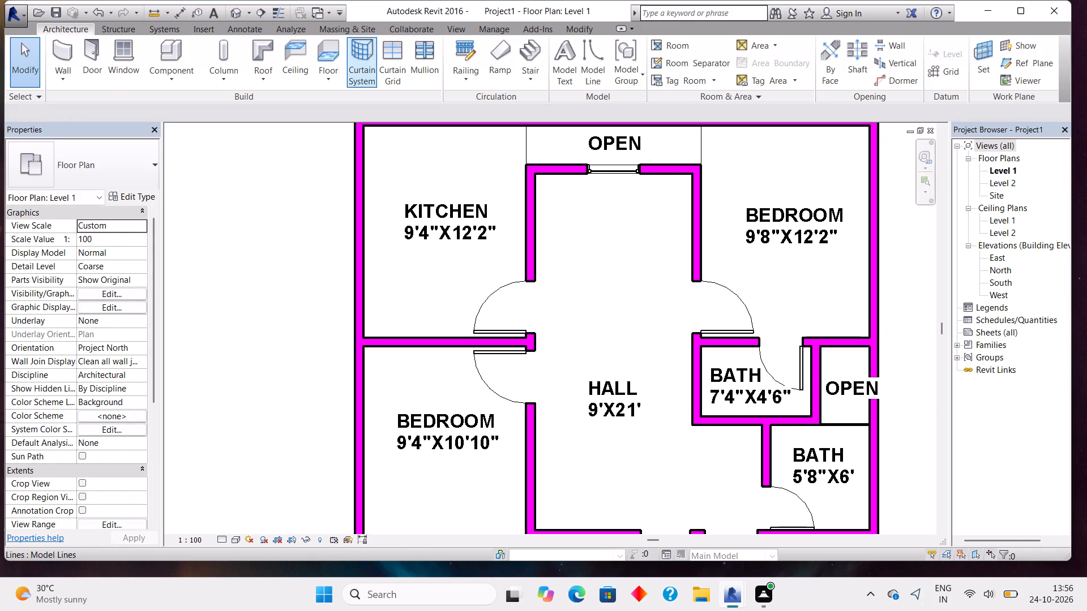
left_click(529, 51)
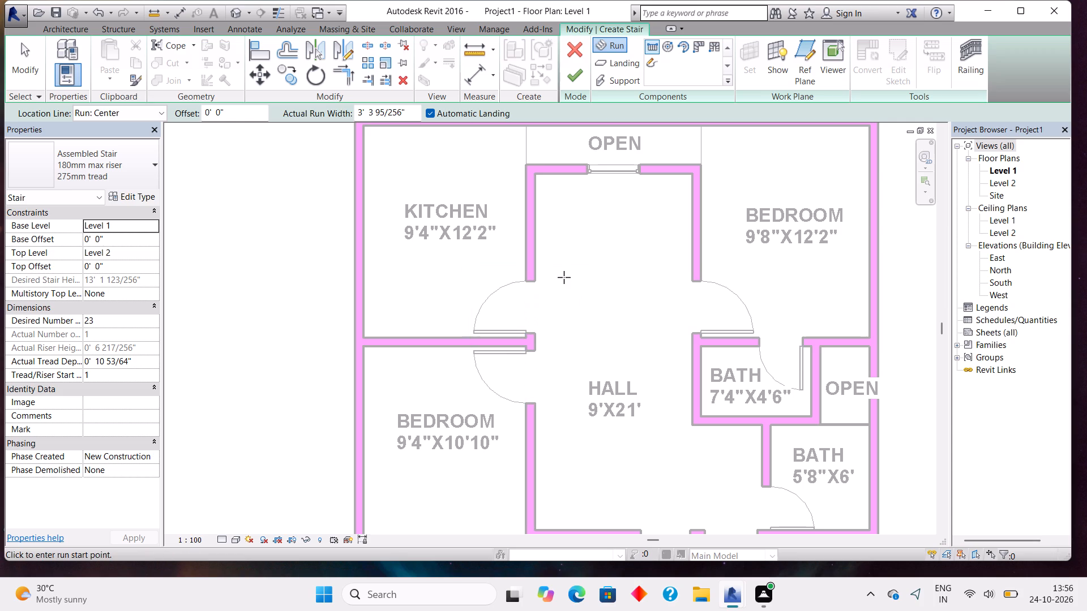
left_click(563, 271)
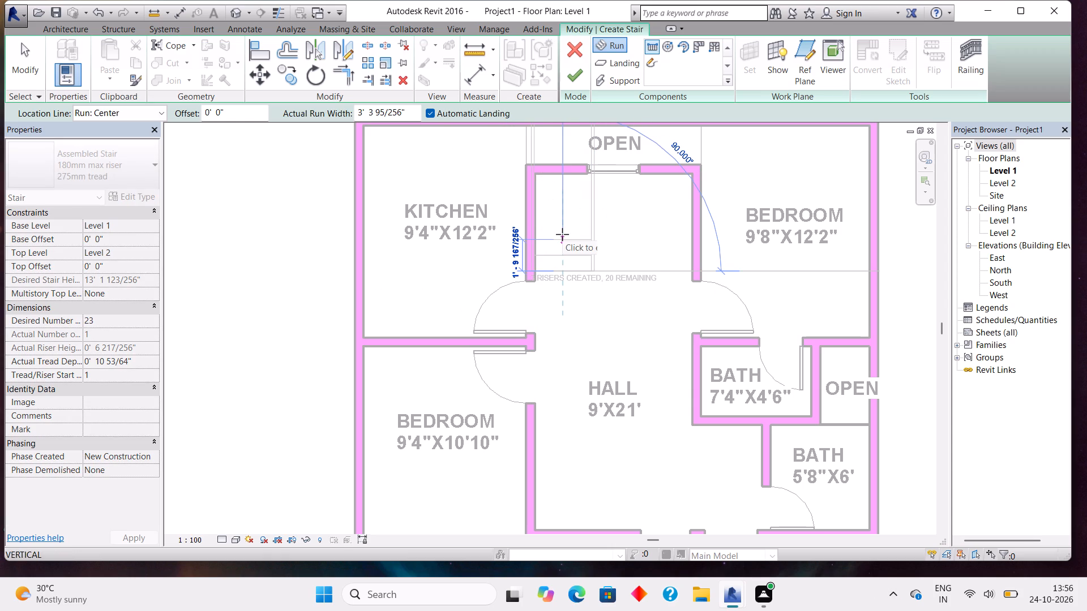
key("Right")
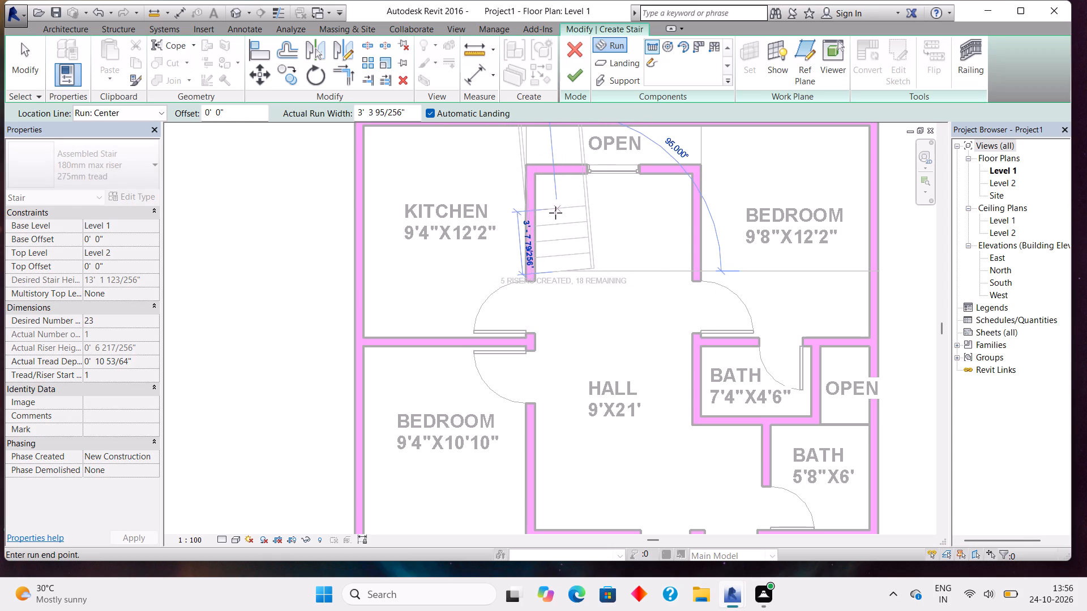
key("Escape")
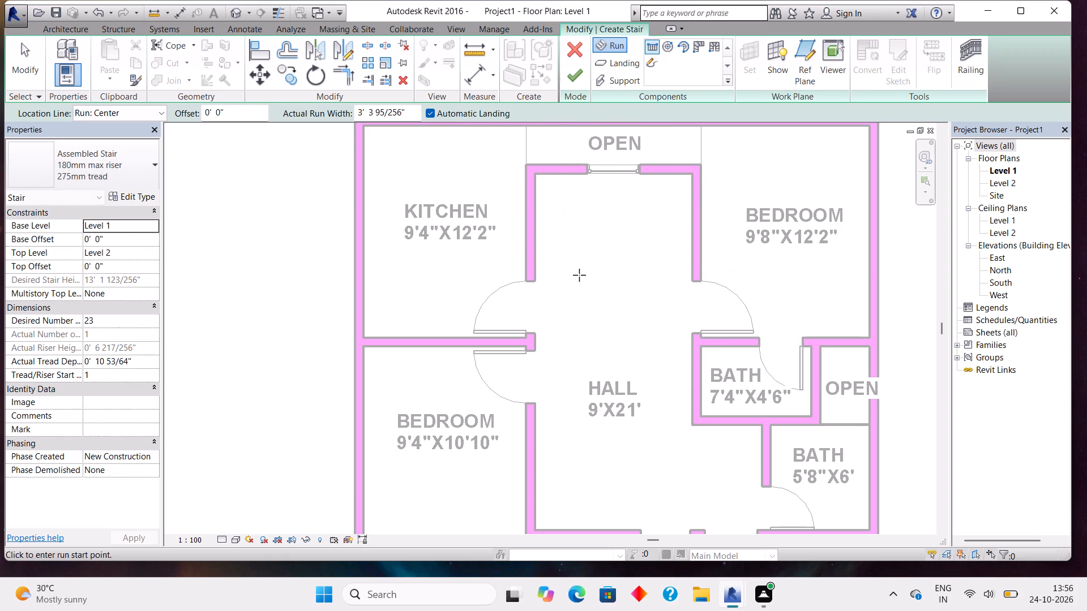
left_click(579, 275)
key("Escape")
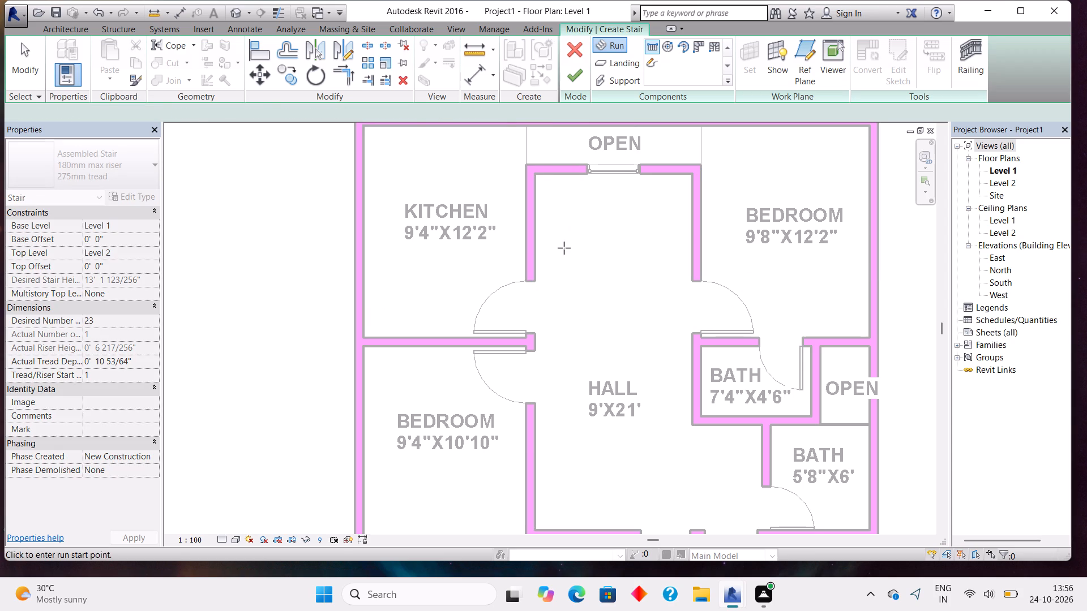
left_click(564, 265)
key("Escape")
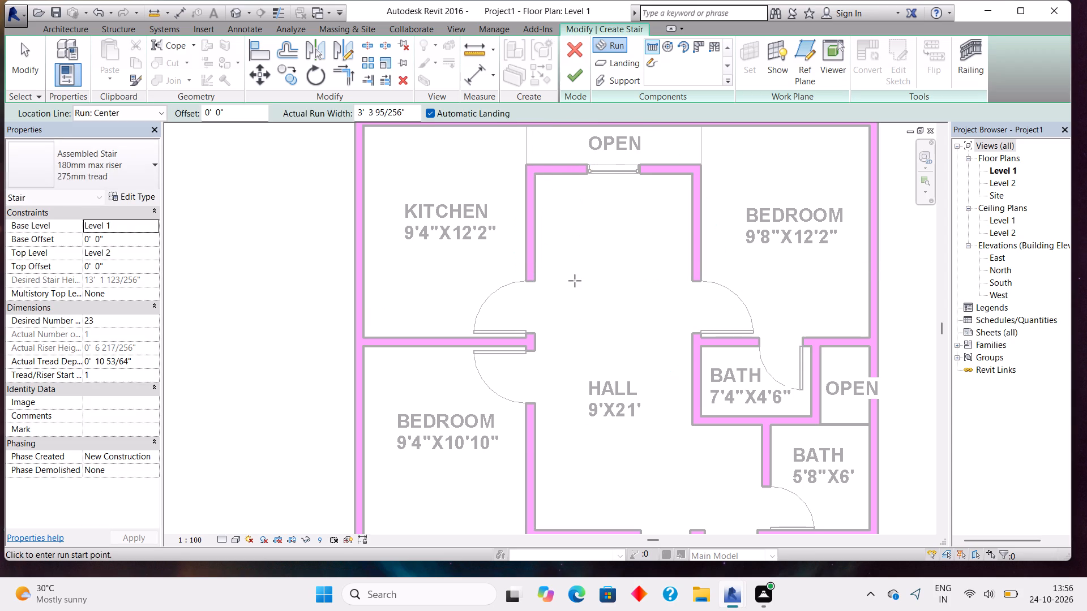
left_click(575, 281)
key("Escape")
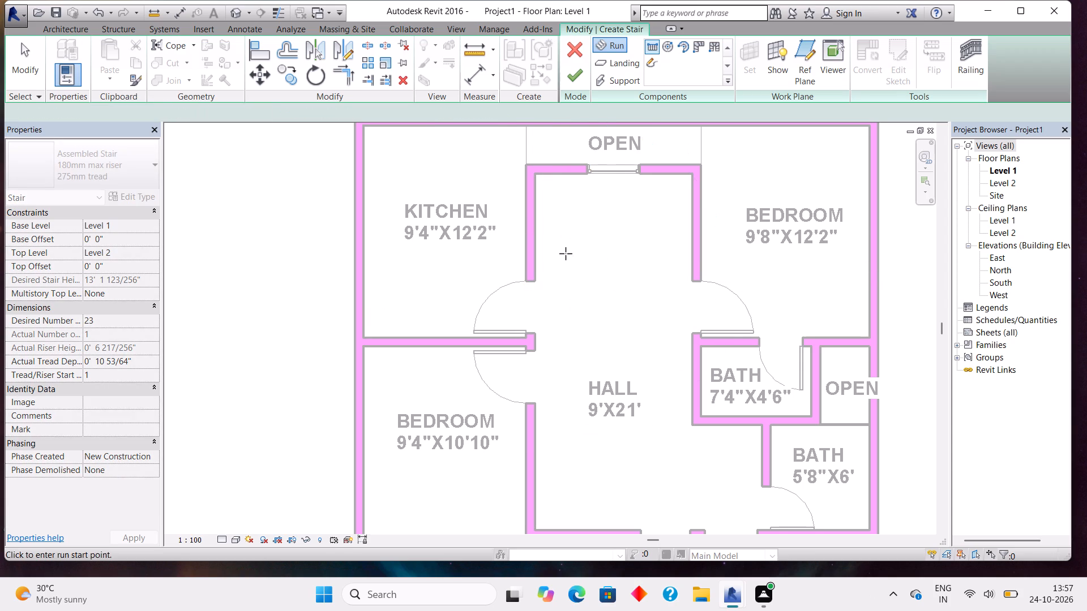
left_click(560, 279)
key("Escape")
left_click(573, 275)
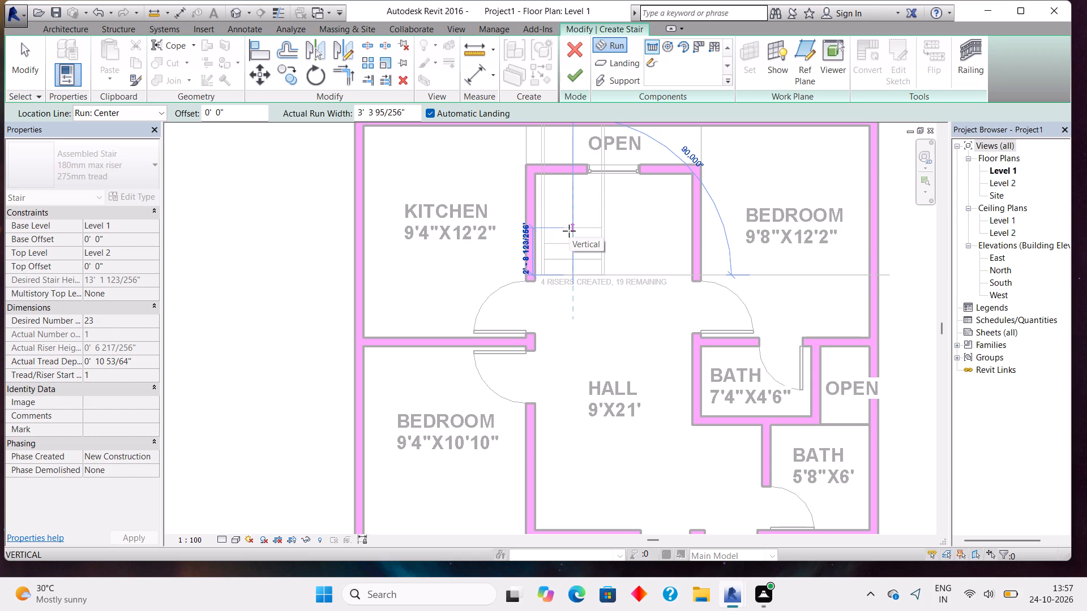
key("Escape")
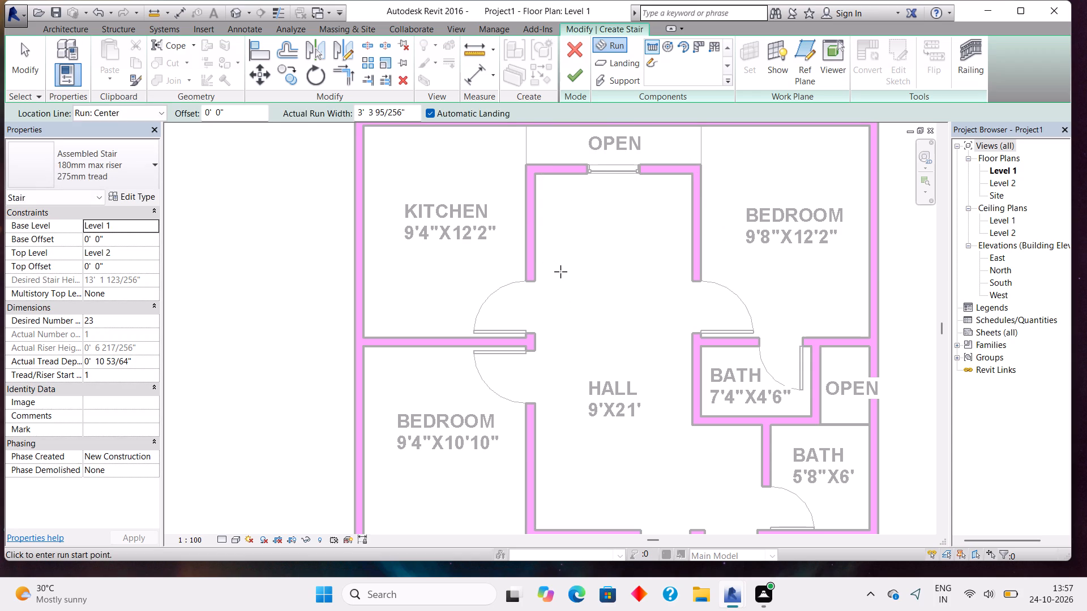
Draw the first straight stair run, 4 risers and about 2'-8" long, against the kitchen-side wall of the hall, heading toward the window.
left_click(560, 276)
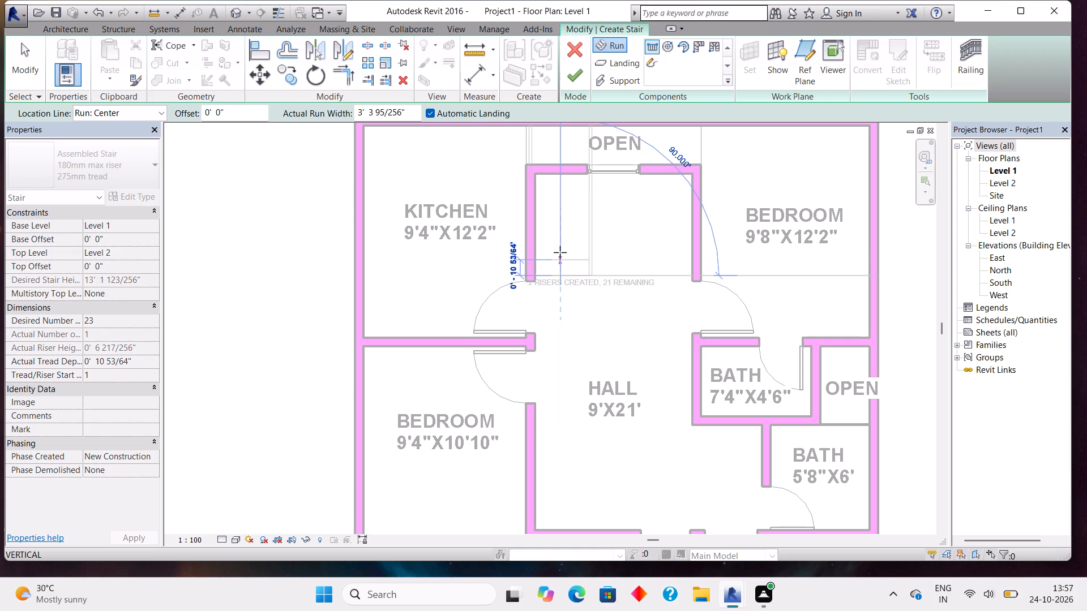
left_click(557, 221)
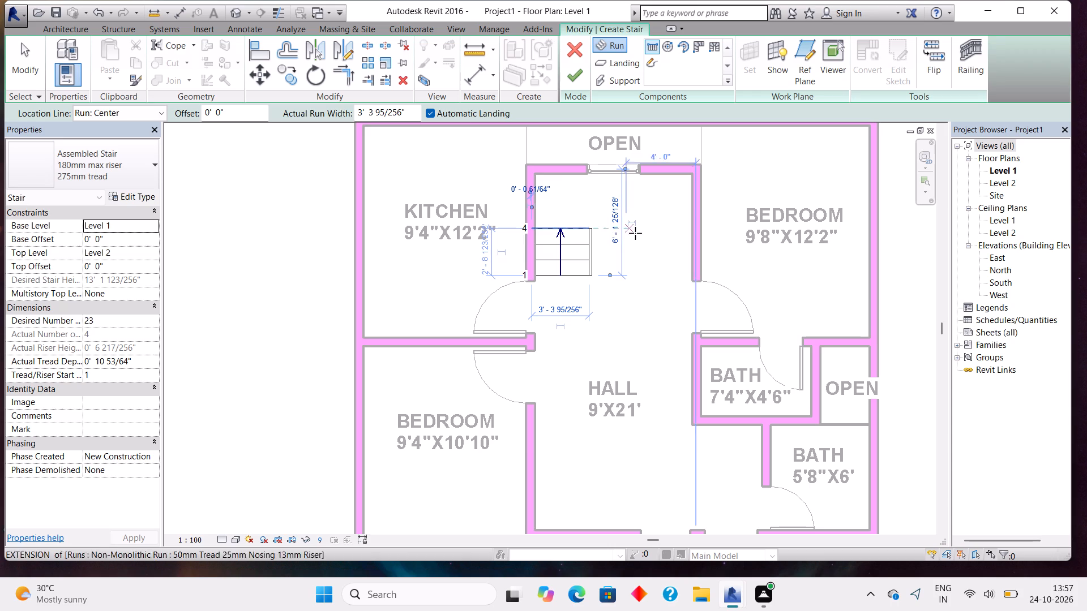
Draw the second straight stair run, 8 risers and about 6'-3" long, parallel to the first and heading back toward the hall.
left_click(645, 234)
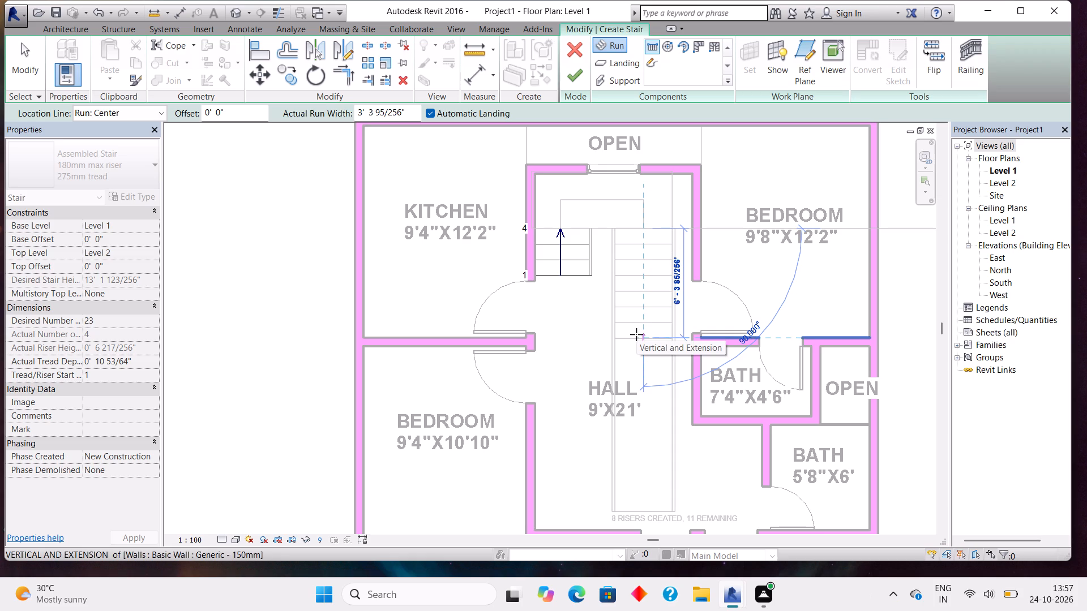
left_click(636, 334)
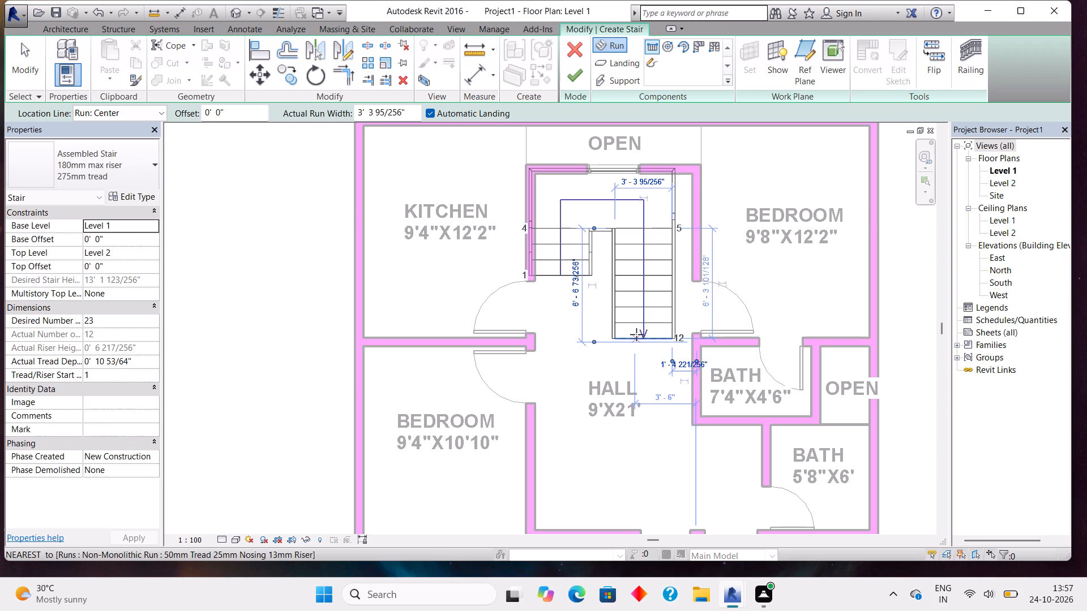
key("Escape")
key("Escape")
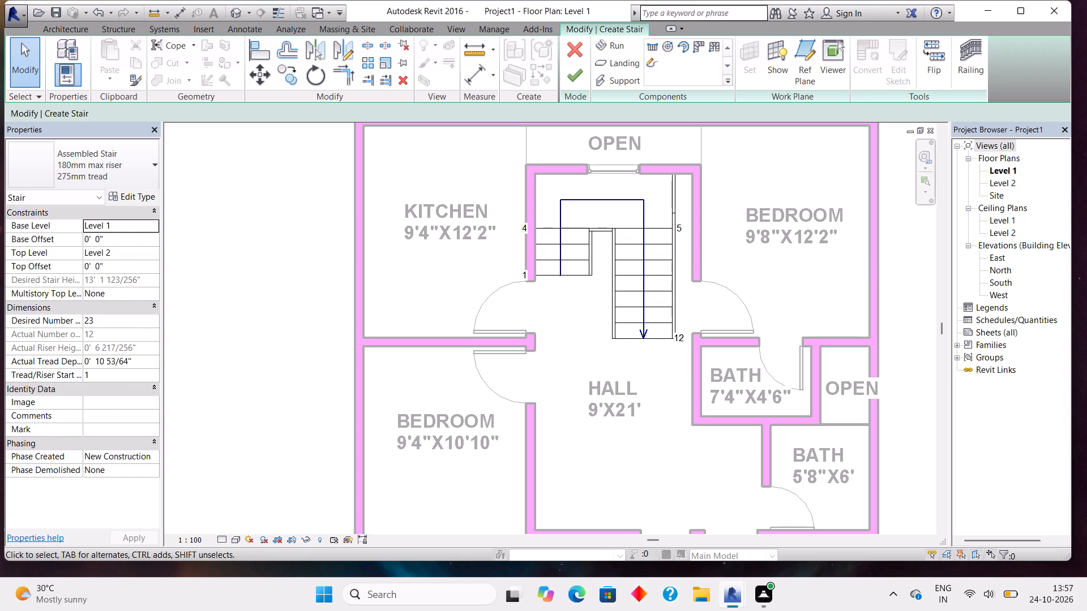
Nudge the 8-riser run sideways until it sits close to the bedroom-side wall of the hall.
scroll(667, 236, "up", 3)
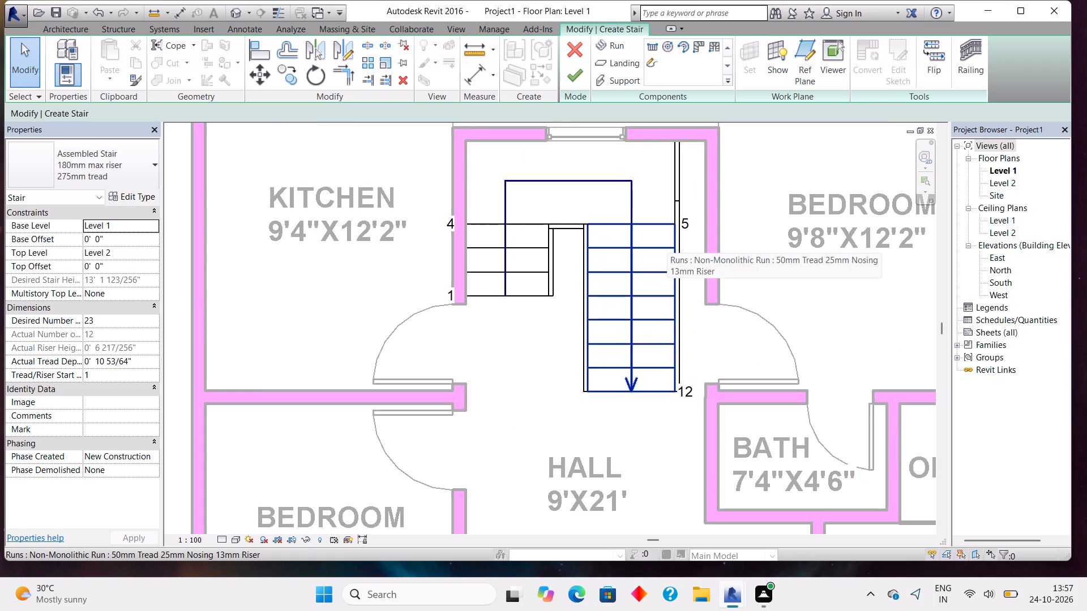
scroll(667, 236, "down", 2)
scroll(667, 236, "up", 3)
middle_click_drag(642, 263, 640, 273)
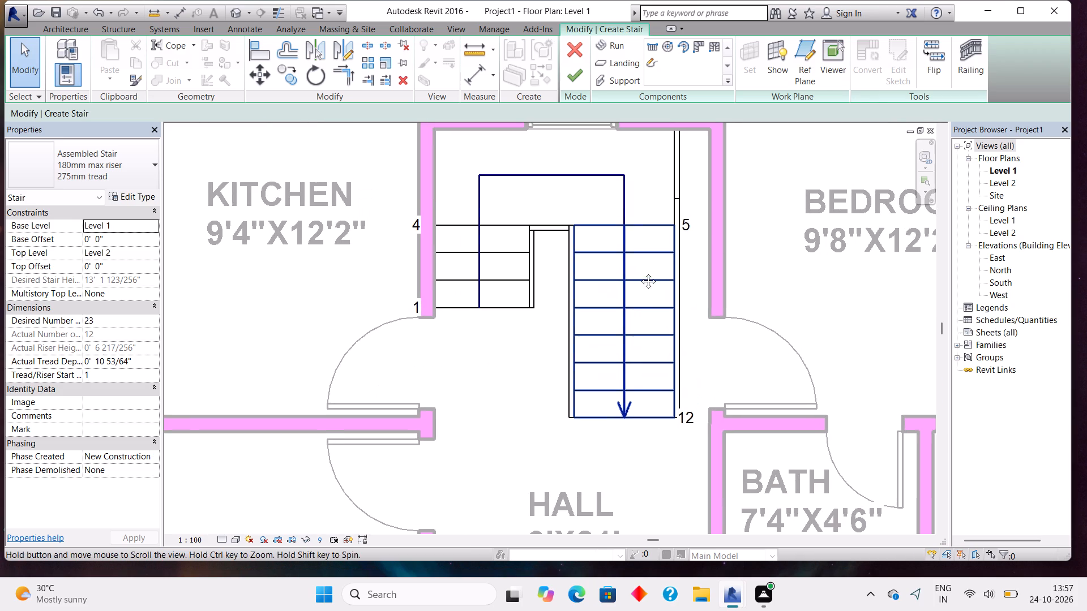
middle_click_drag(640, 273, 654, 319)
left_click(683, 330)
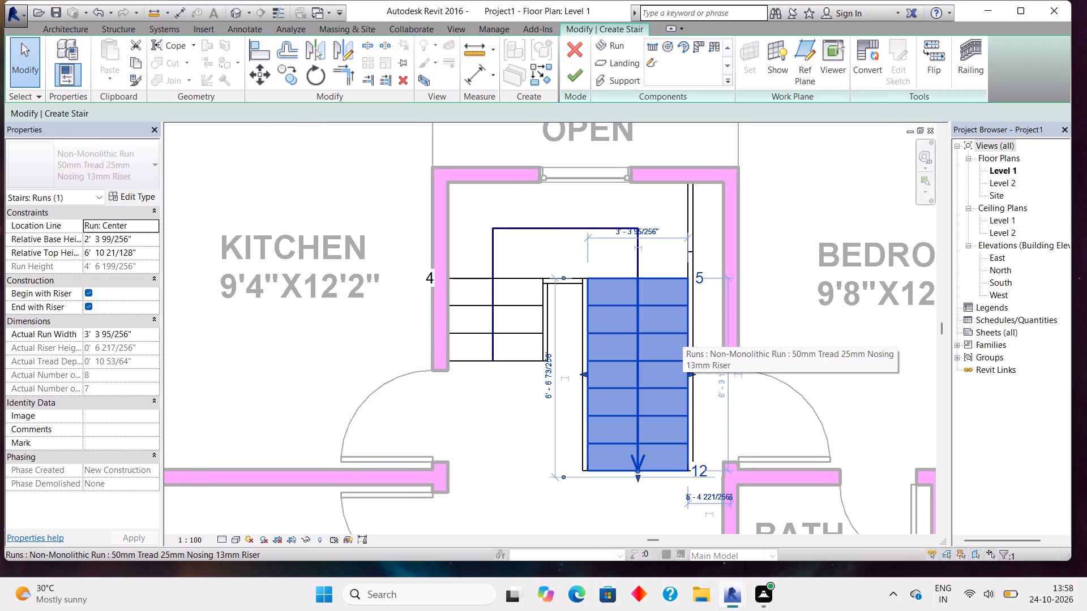
key("Right")
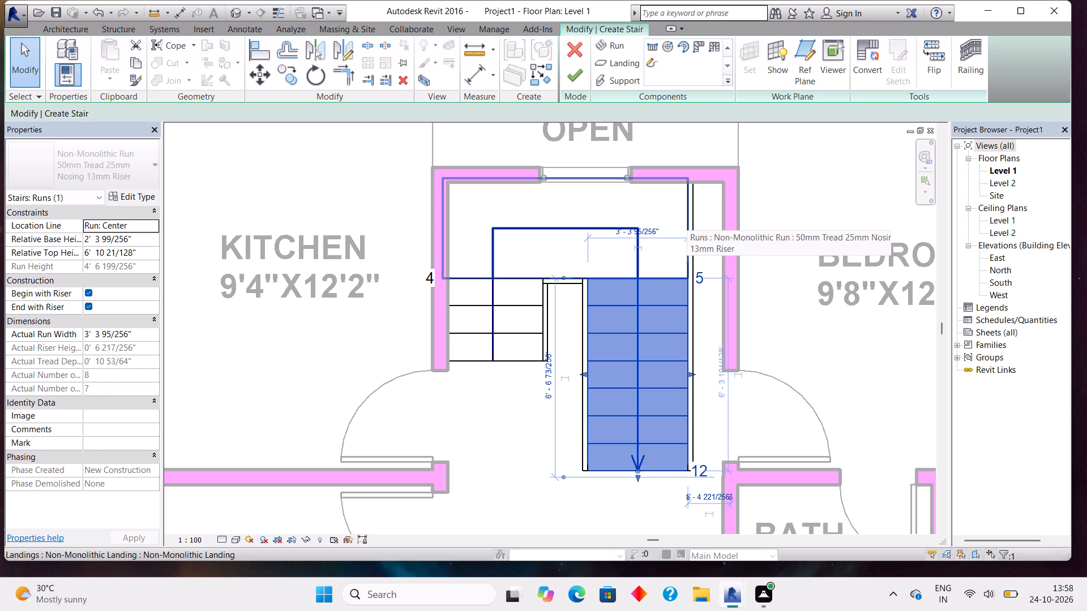
key("Right")
key("Right")
key("Right")
key("Right")
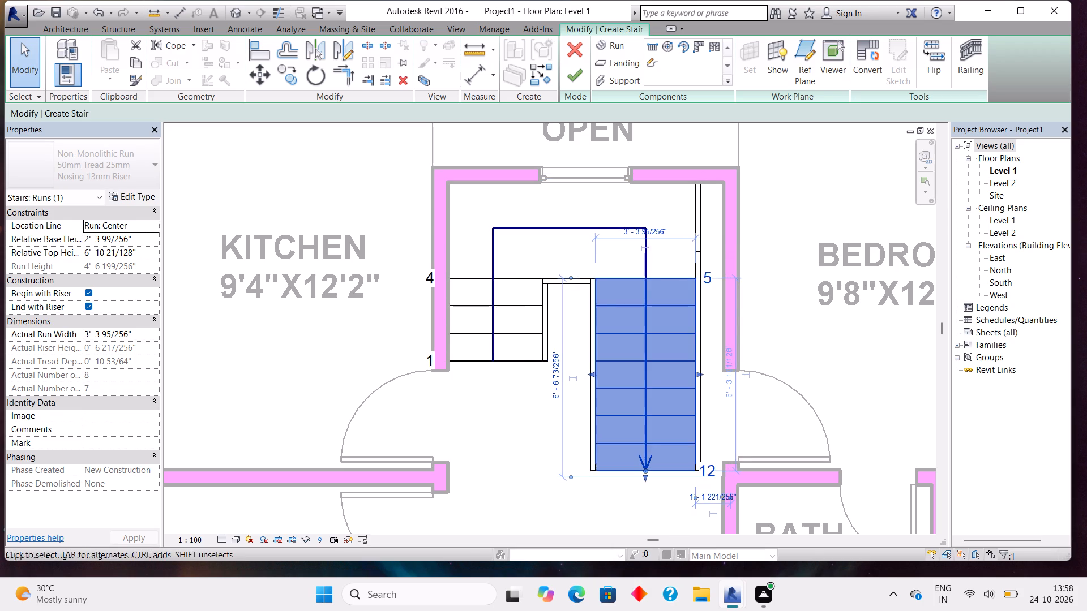
key("Right")
key("Right")
key("Right")
key("Right")
key("Right")
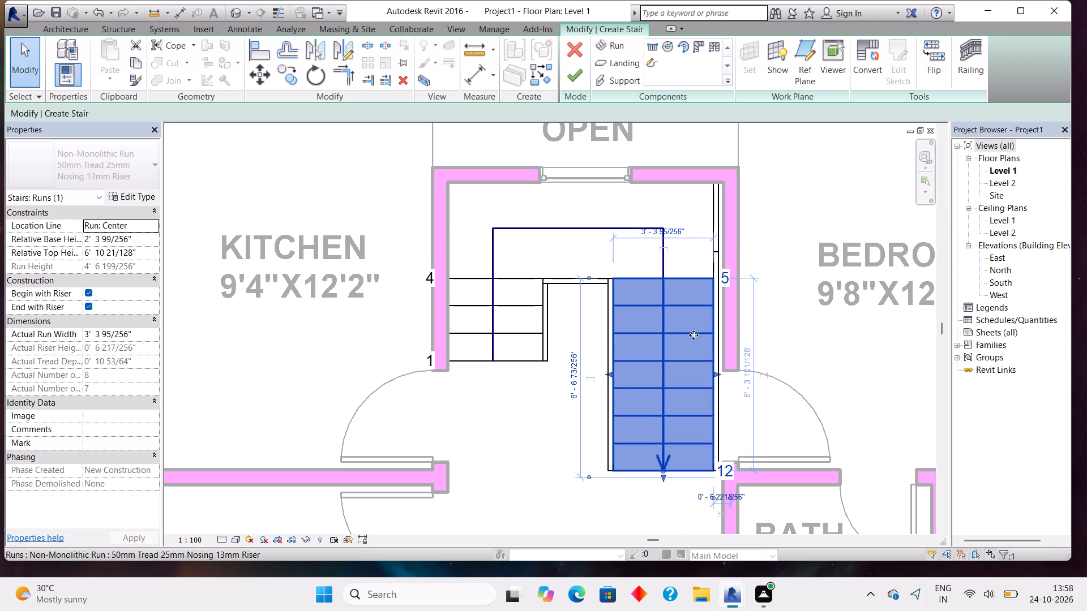
key("Right")
Nudge the stair landing slightly away from the window wall and a touch toward the bedroom side.
left_click(609, 247)
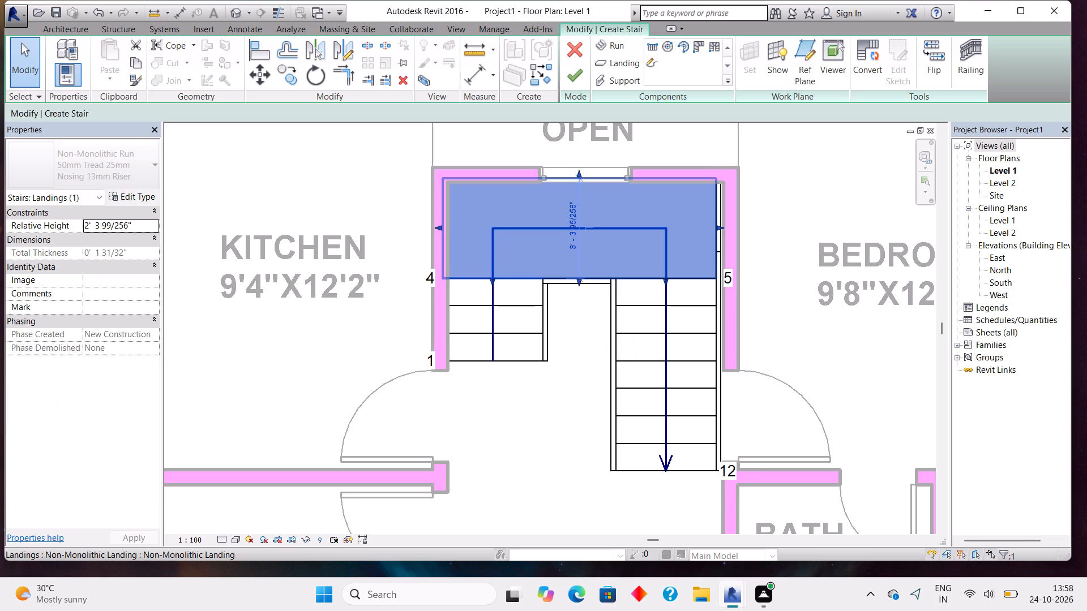
key("Down")
key("Down")
key("Down")
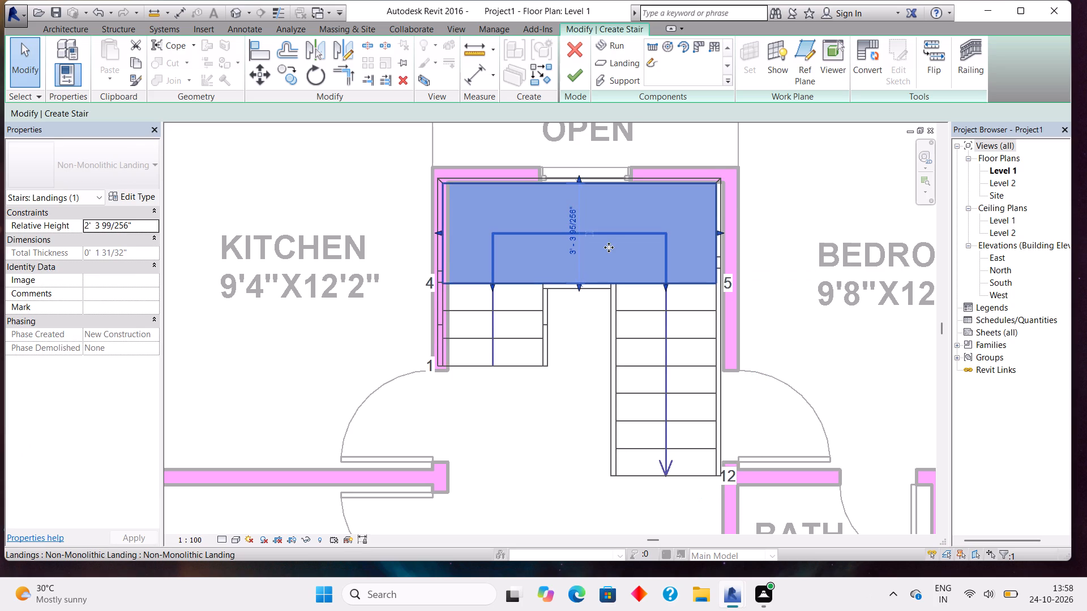
key("Down")
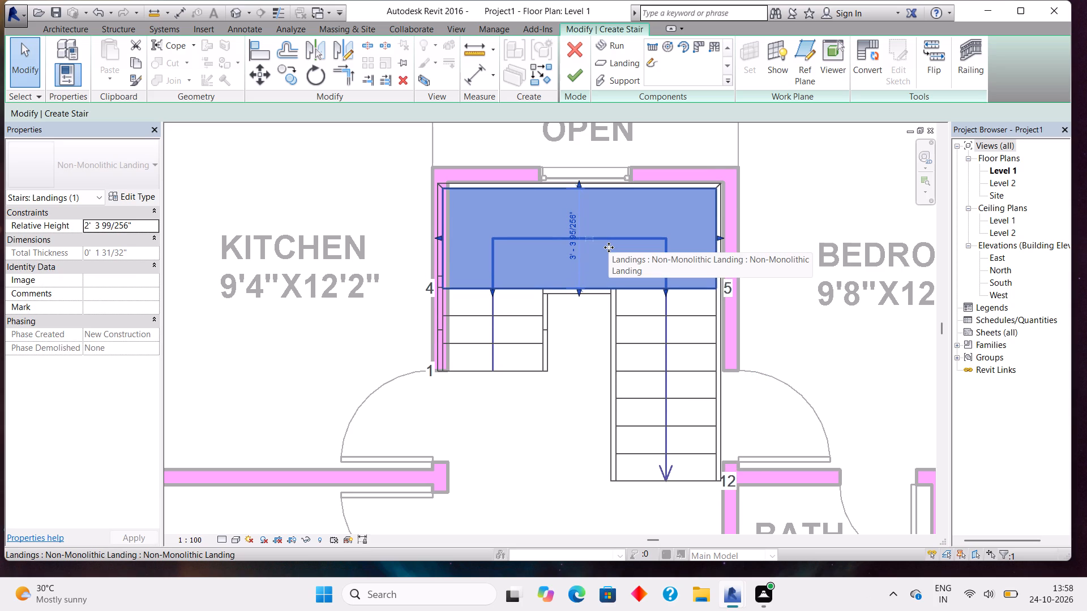
key("Right")
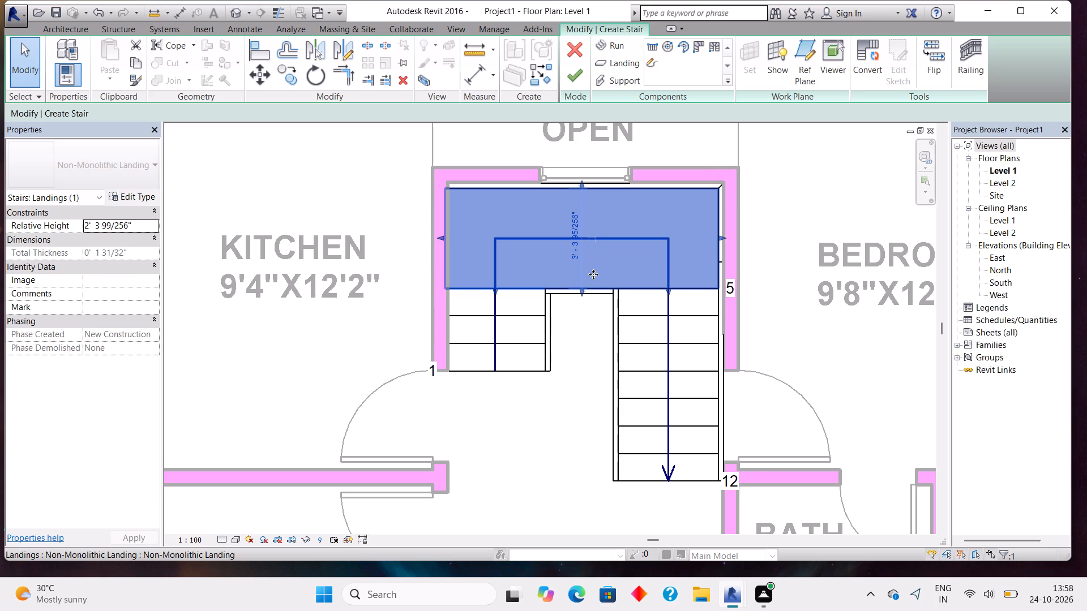
key("Escape")
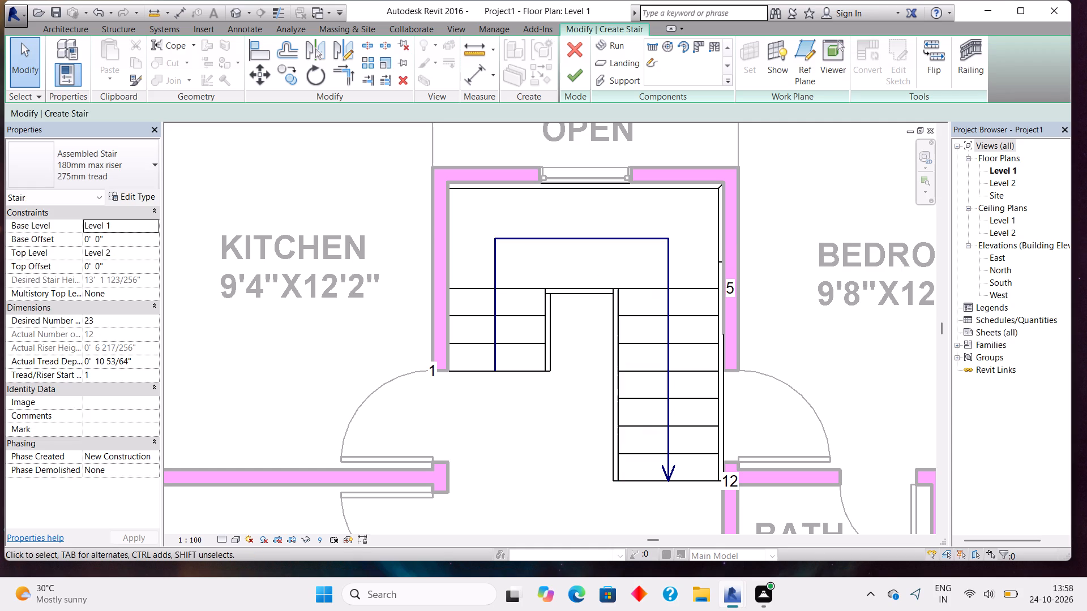
Finish the U-shaped hall stair and dismiss the resulting notice.
scroll(576, 382, "down", 5)
middle_click_drag(576, 382, 579, 327)
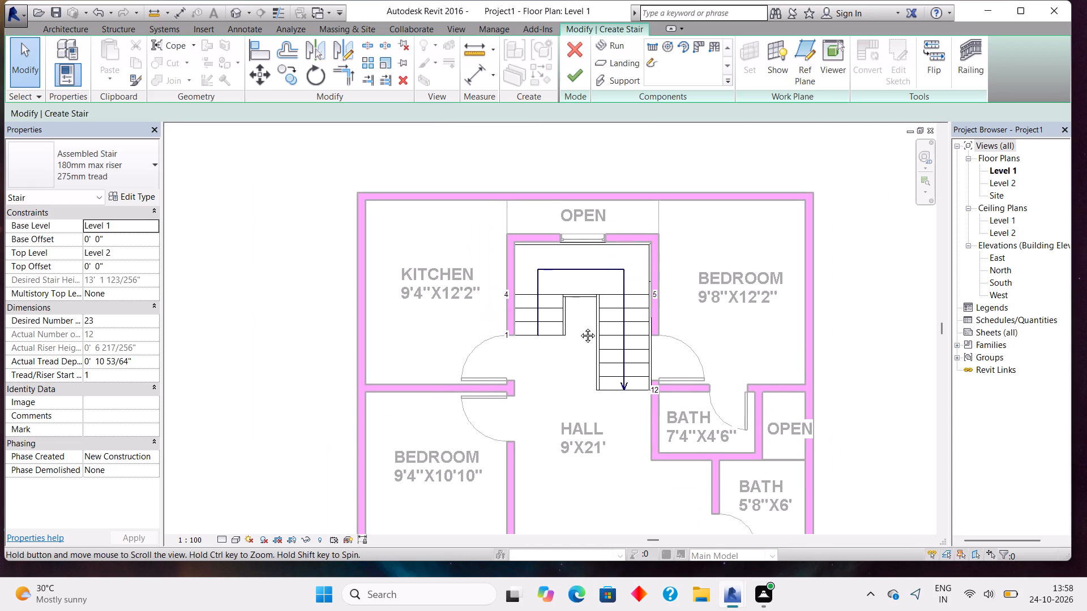
middle_click_drag(579, 327, 584, 317)
left_click(571, 80)
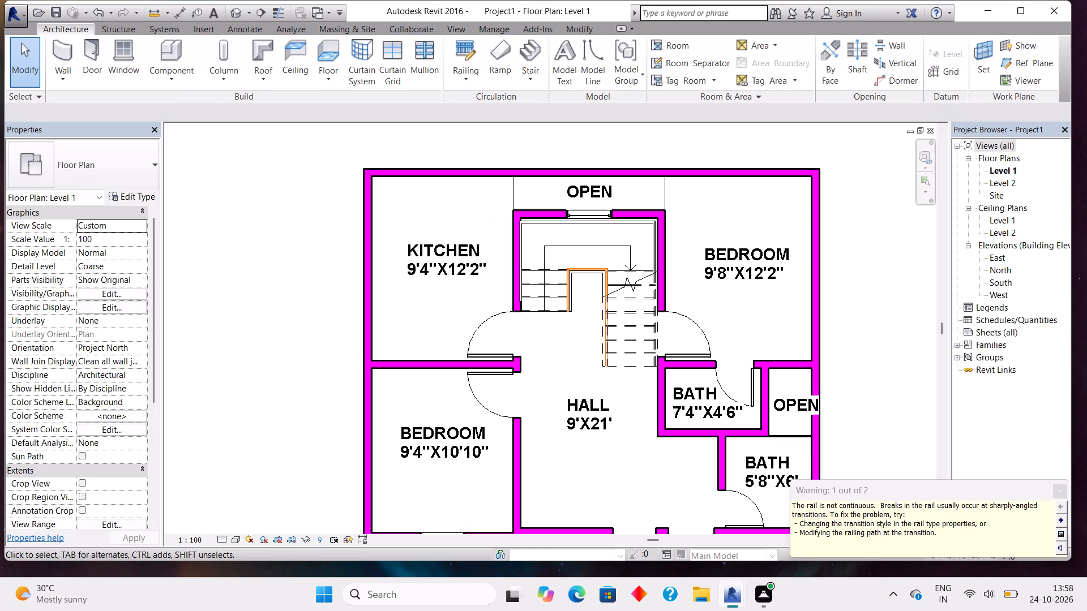
left_click(1064, 493)
Nudge the "GUEST ROOM 9'X11'" label slightly toward the porch to fit it within its room.
scroll(611, 446, "down", 3)
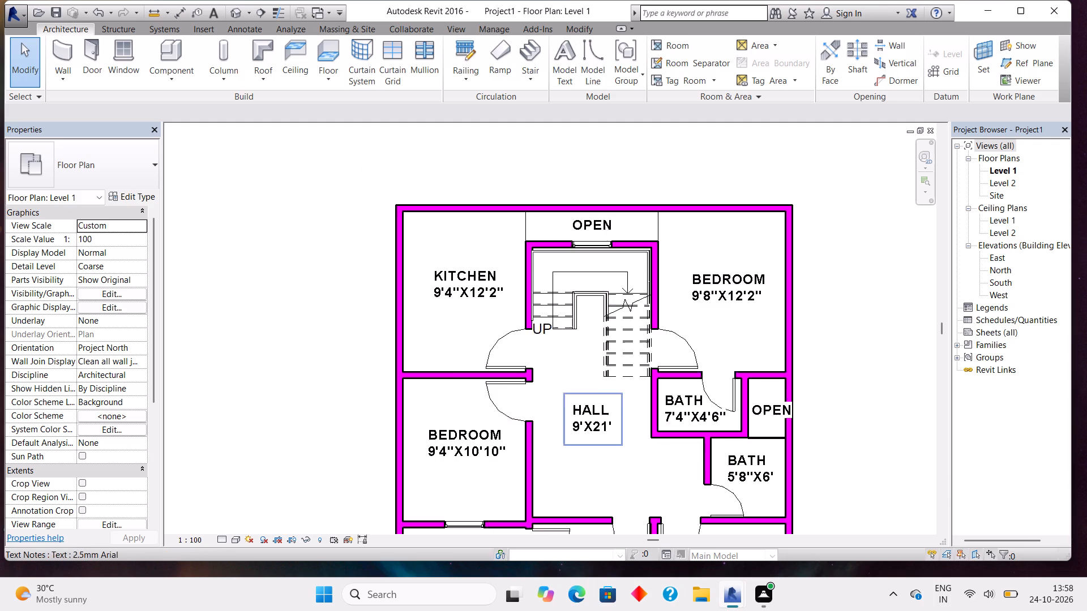
middle_click_drag(615, 452, 641, 292)
scroll(607, 323, "down", 1)
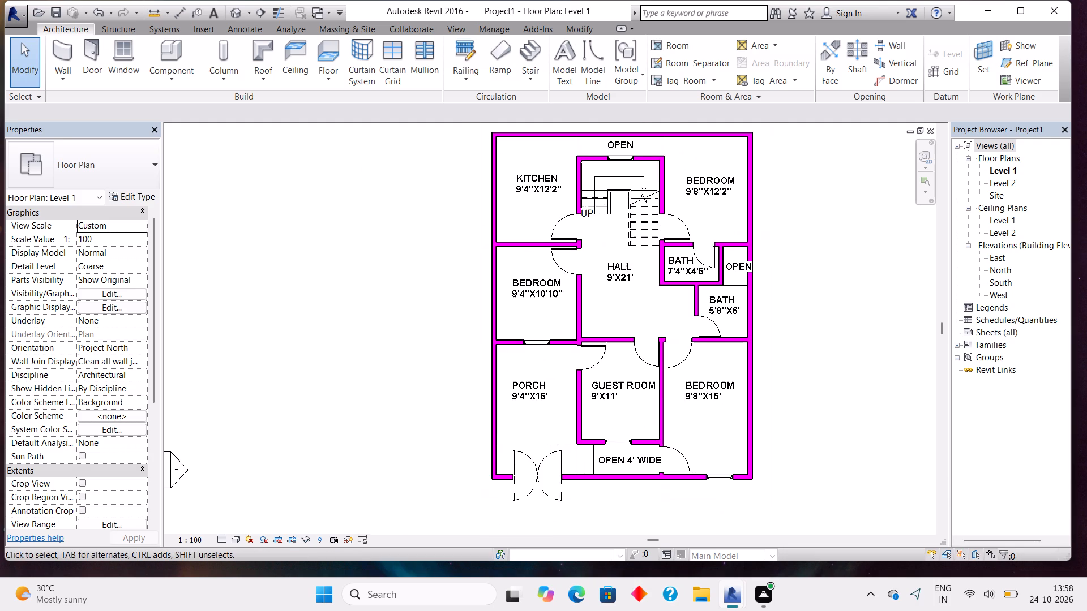
middle_click_drag(621, 313, 607, 329)
scroll(617, 324, "down", 1)
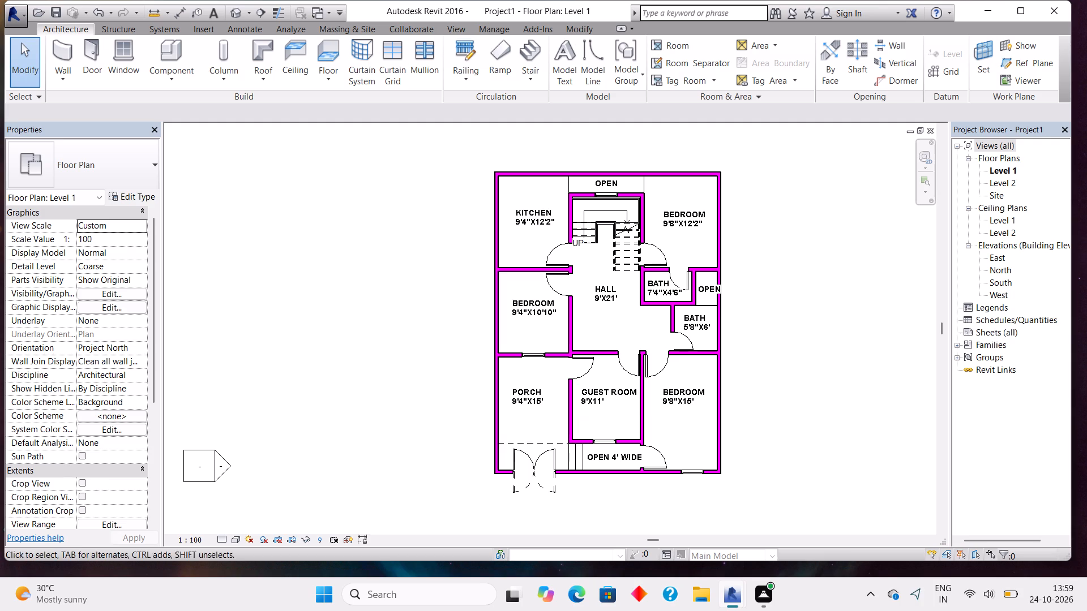
left_click(605, 388)
key("Left")
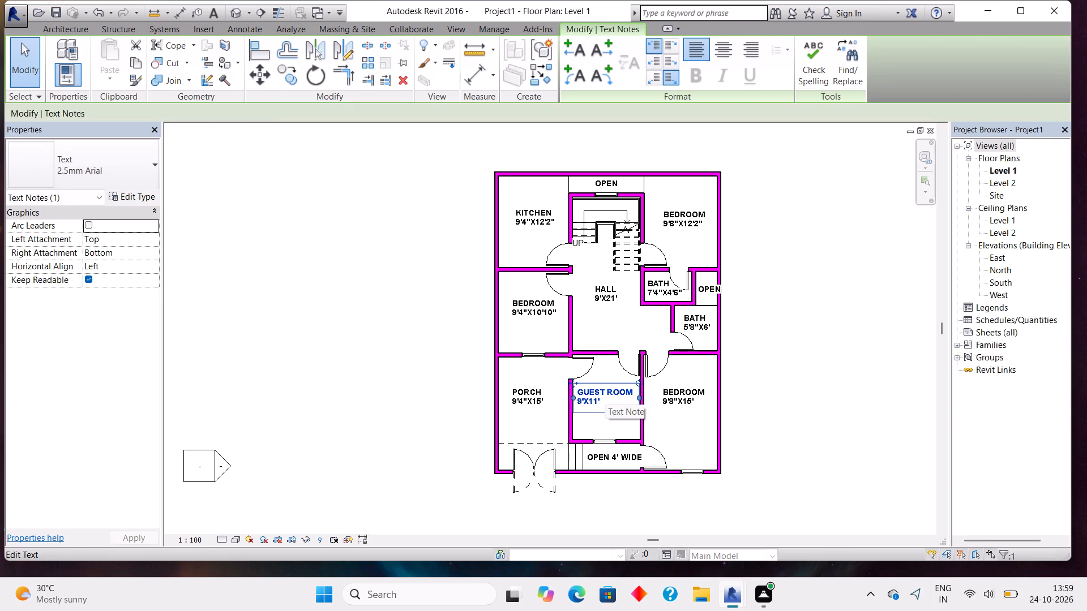
key("Escape")
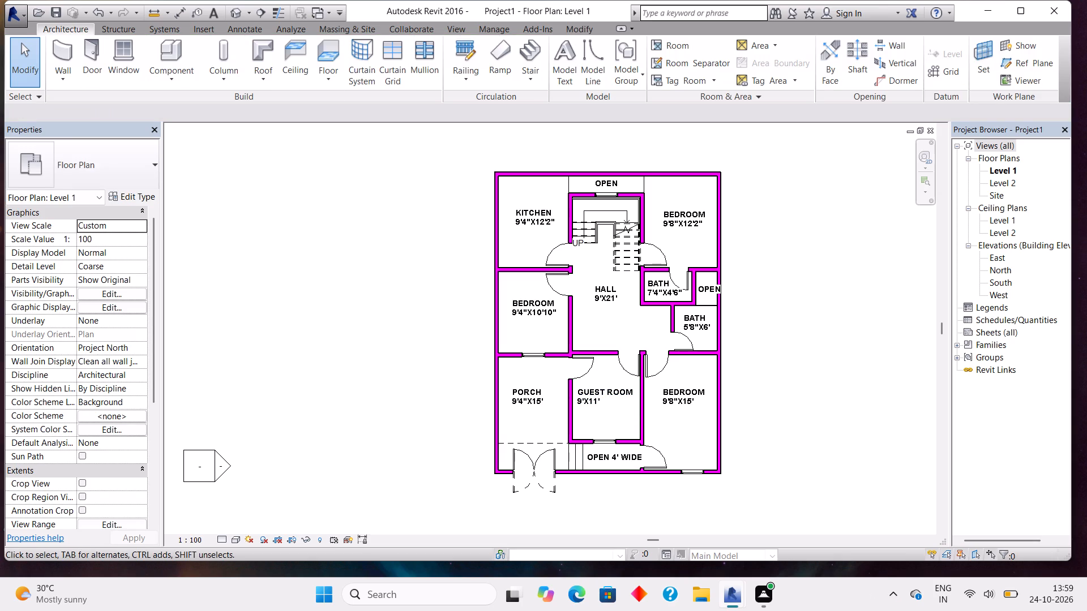
Nudge the "HALL 9'X21'" label slightly away from the stair.
left_click(615, 298)
key("Down")
key("Up")
key("Down")
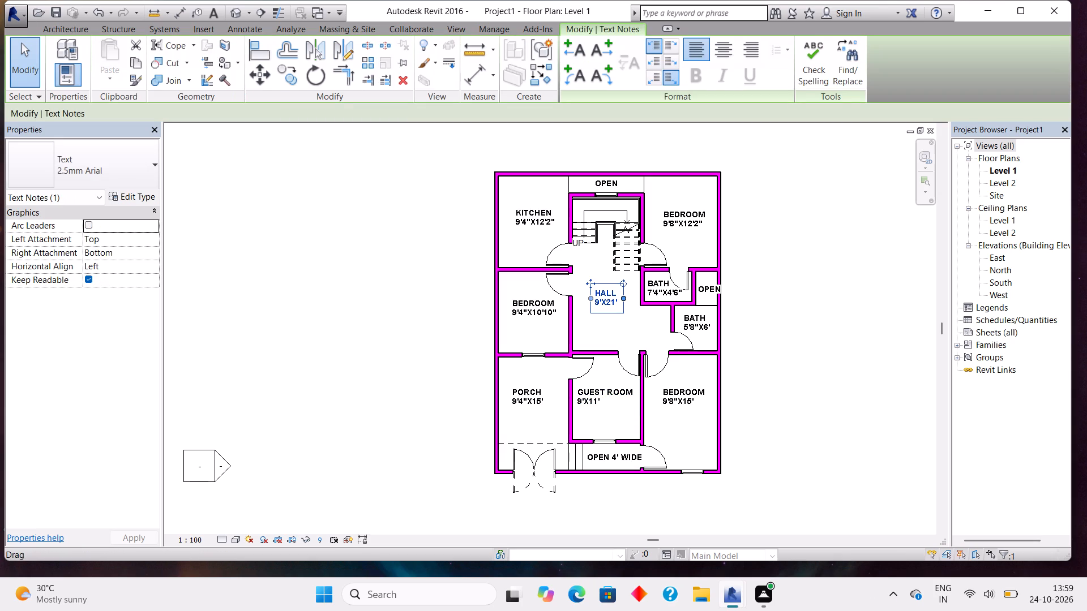
key("Escape")
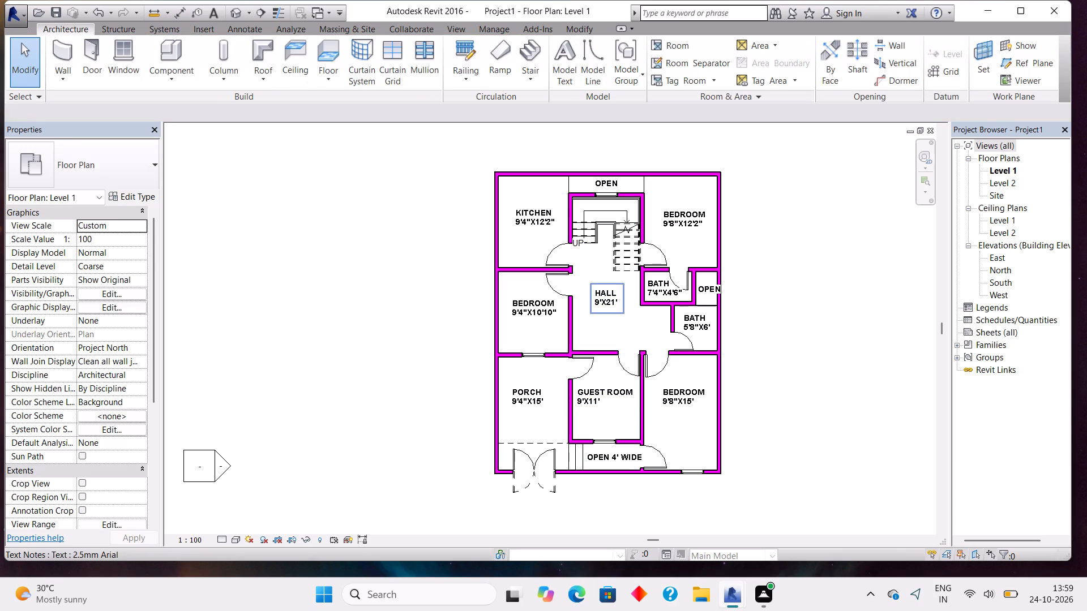
Change the solid cut-pattern fill of the Walls category on Level 1 to light red, RGB 255-128-128, in the visibility/graphic overrides.
scroll(617, 317, "down", 1)
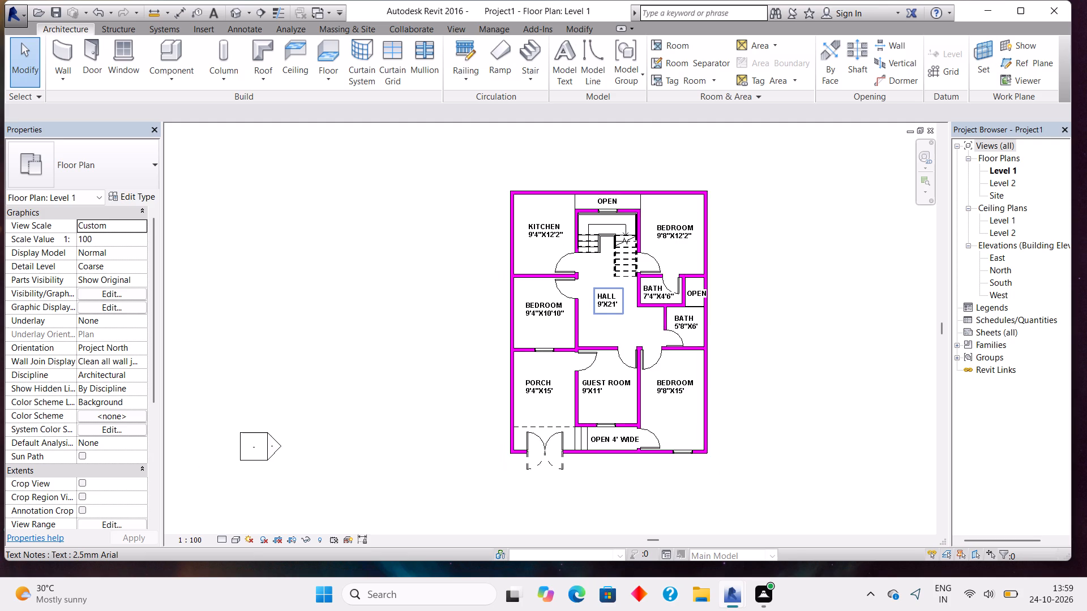
scroll(617, 317, "up", 2)
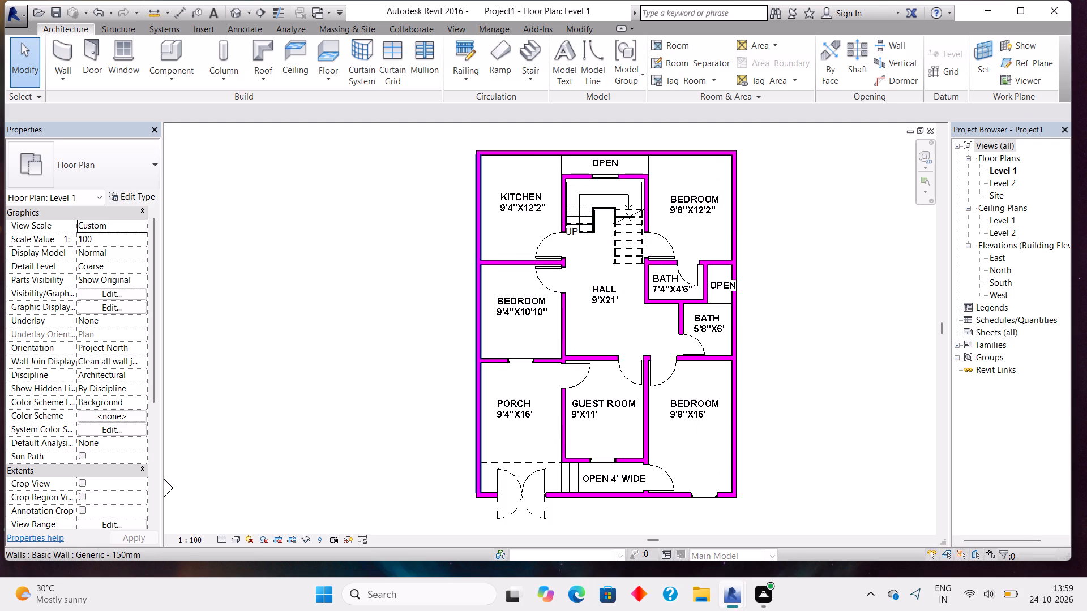
left_click(111, 291)
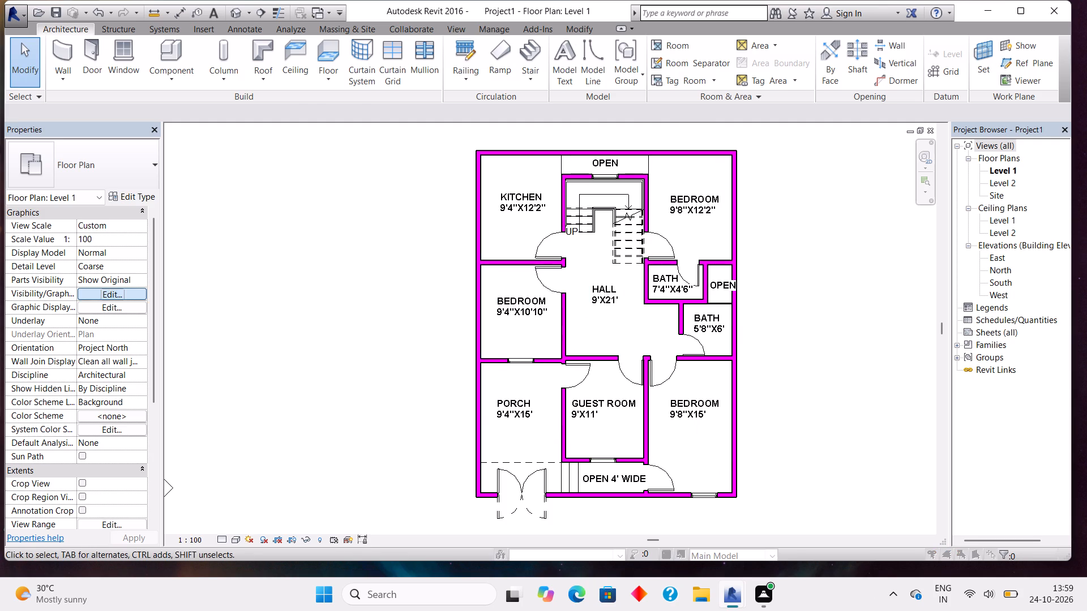
scroll(621, 286, "down", 15)
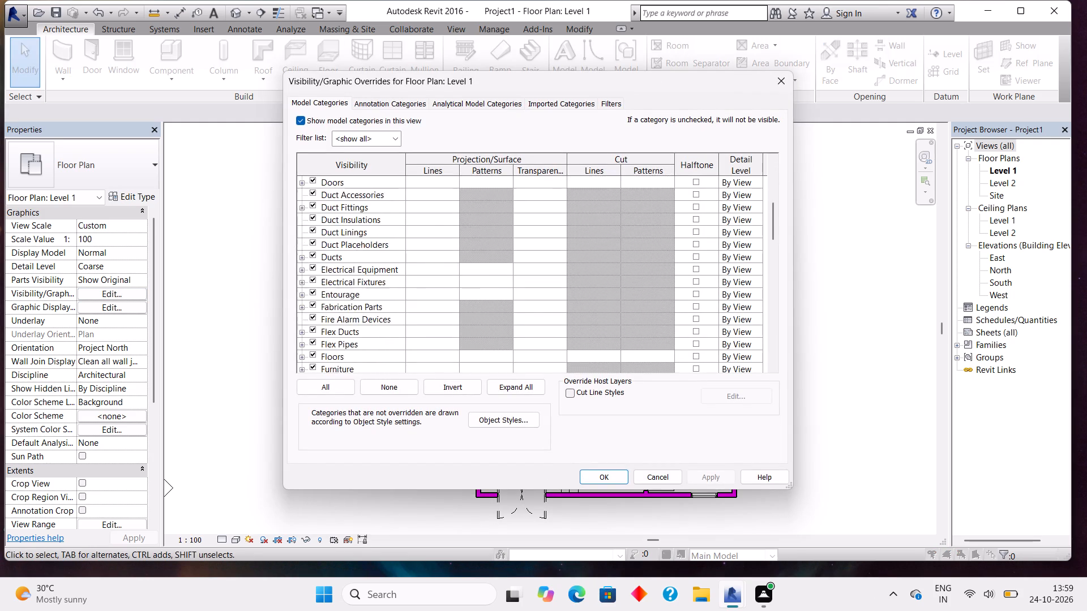
scroll(621, 286, "down", 20)
scroll(621, 286, "down", 13)
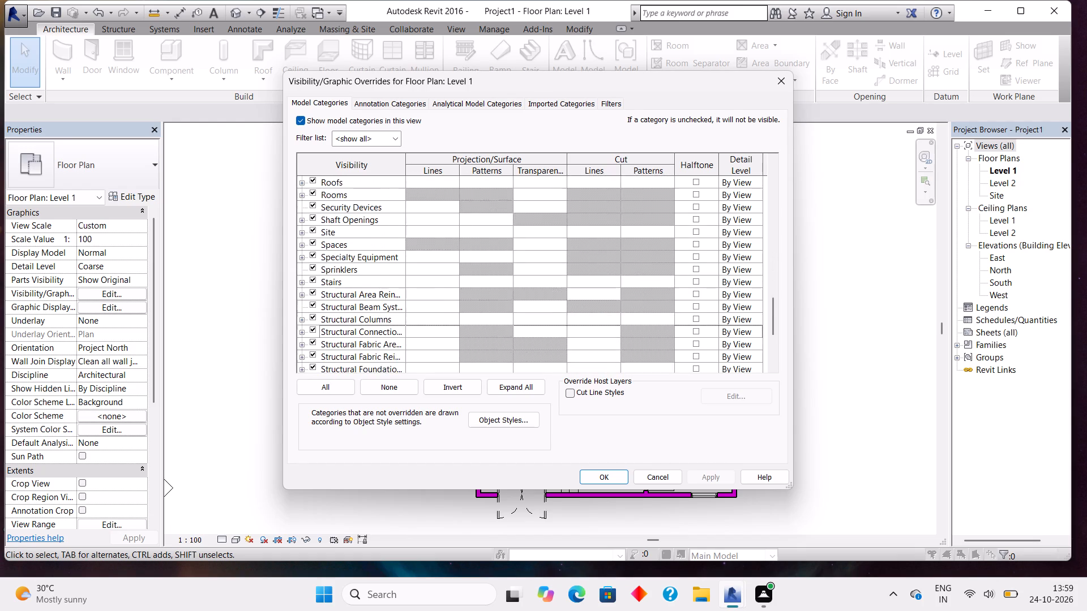
scroll(621, 286, "down", 20)
scroll(621, 286, "down", 12)
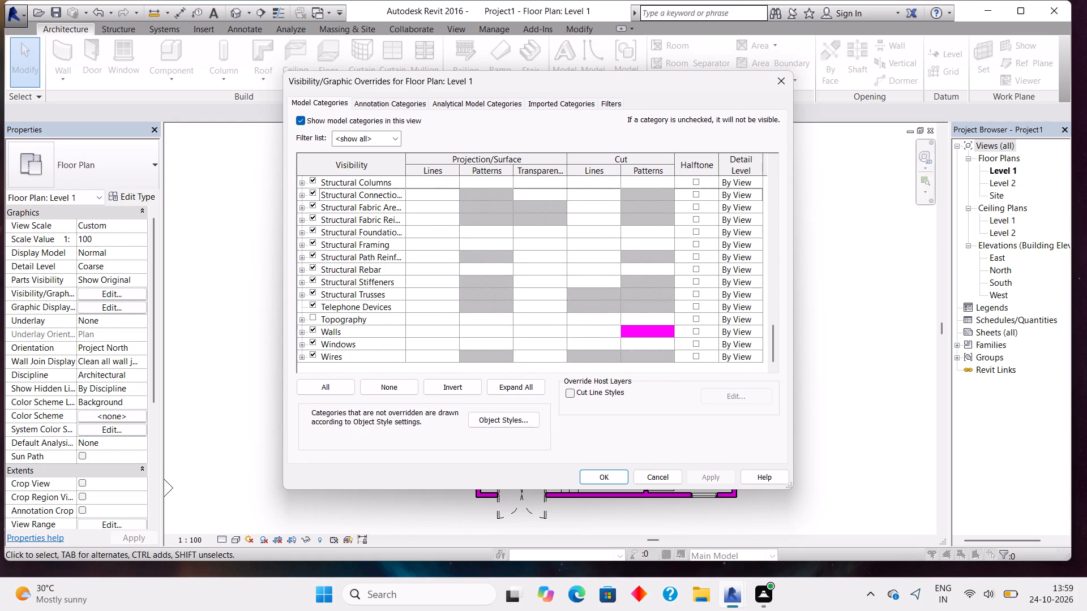
scroll(621, 286, "down", 20)
scroll(621, 286, "down", 12)
scroll(621, 286, "down", 14)
left_click(646, 334)
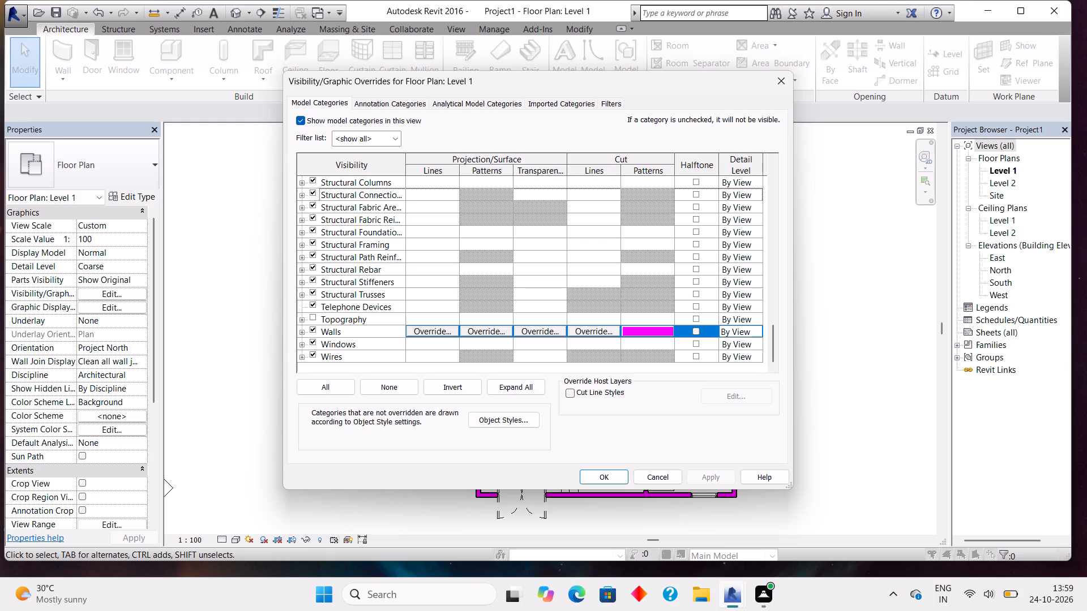
left_click(650, 327)
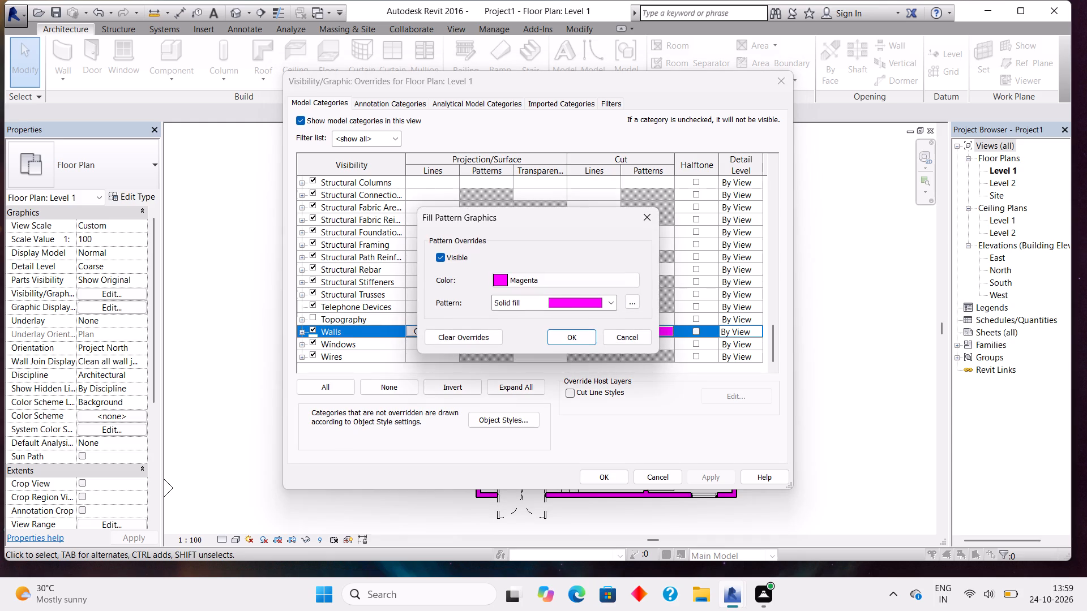
left_click(504, 281)
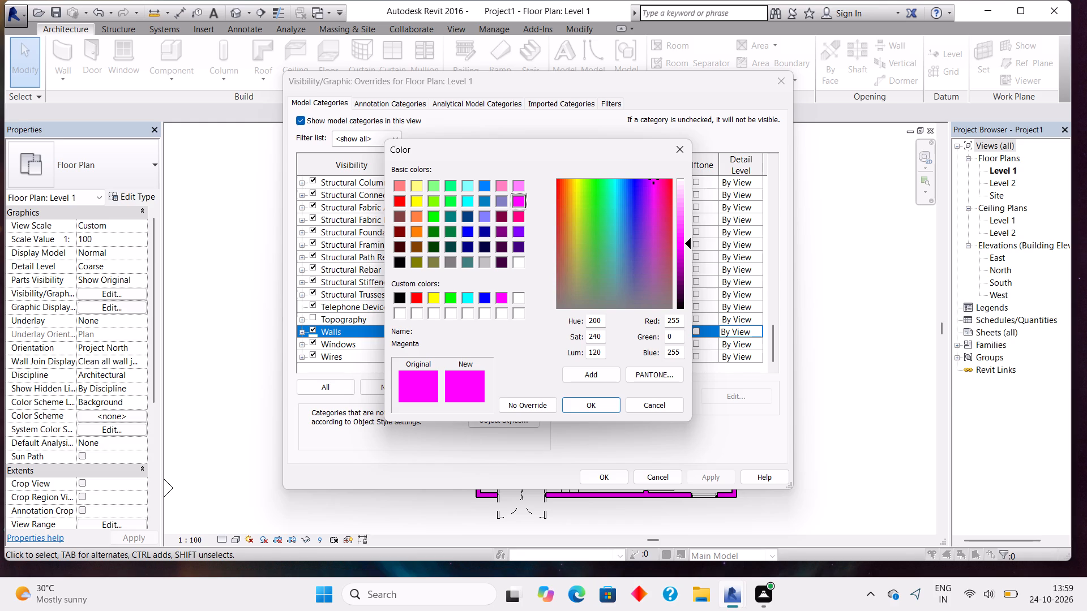
left_click(502, 185)
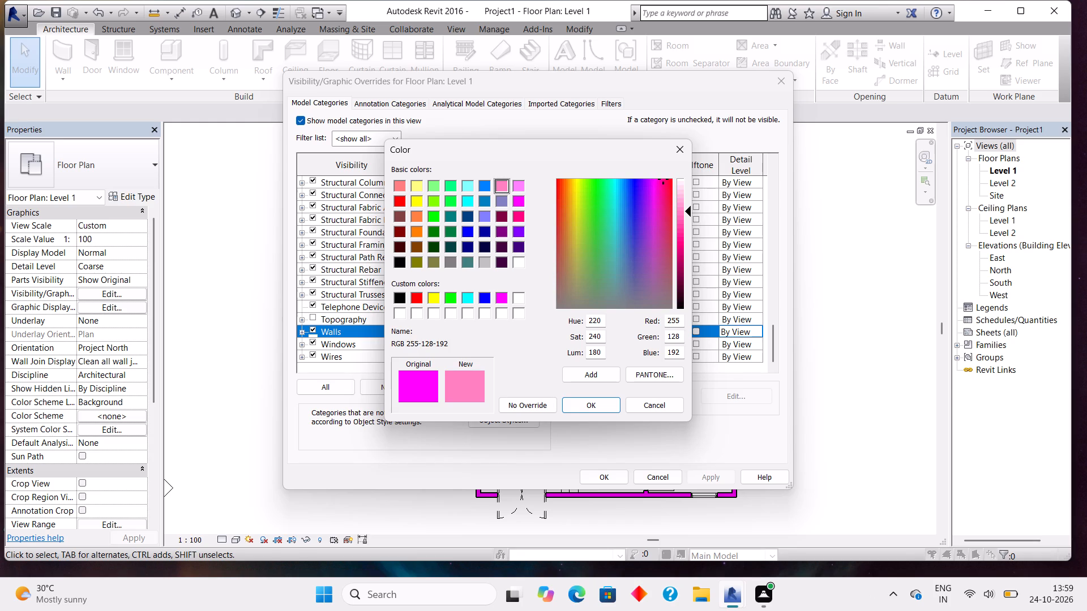
left_click(402, 186)
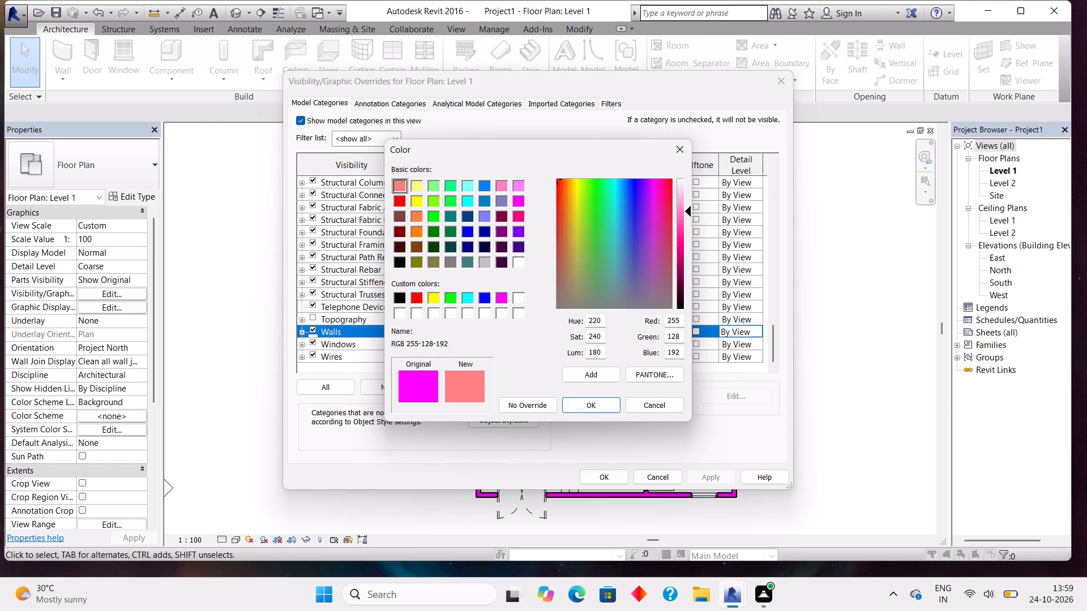
left_click(596, 407)
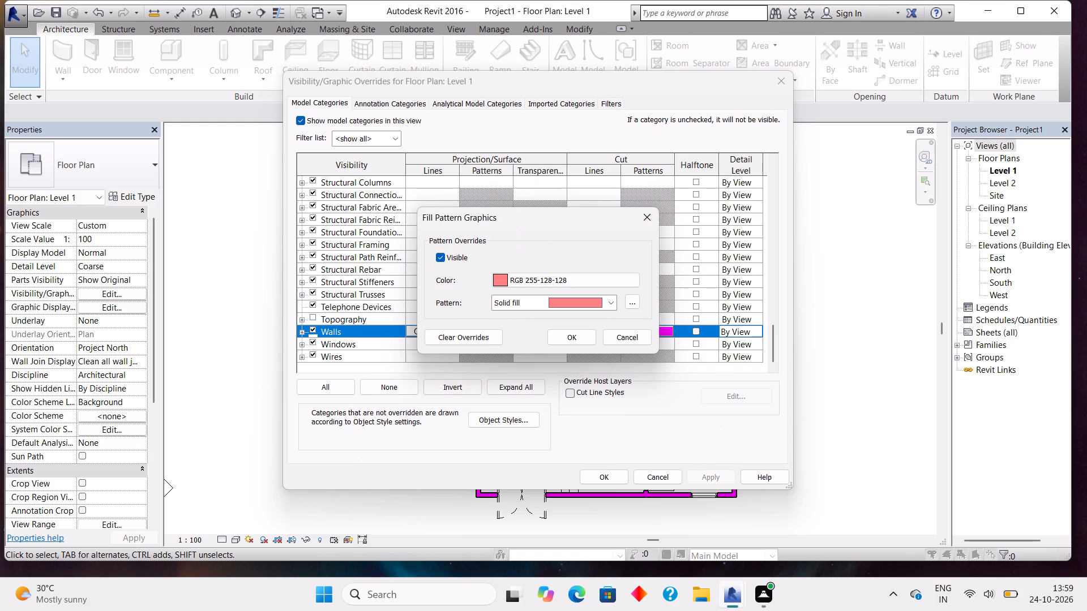
left_click(579, 339)
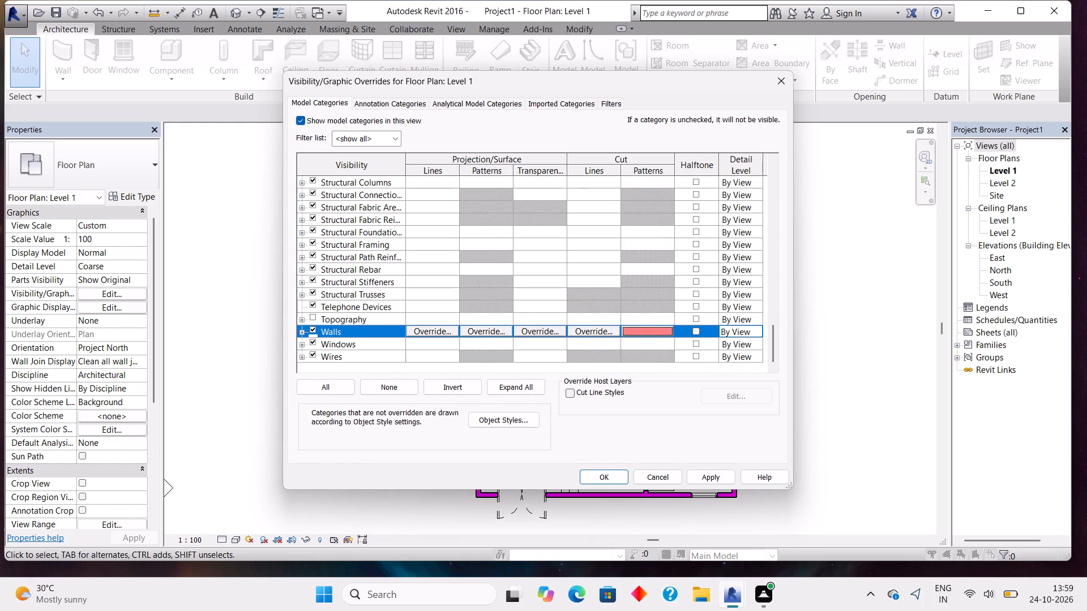
left_click(699, 475)
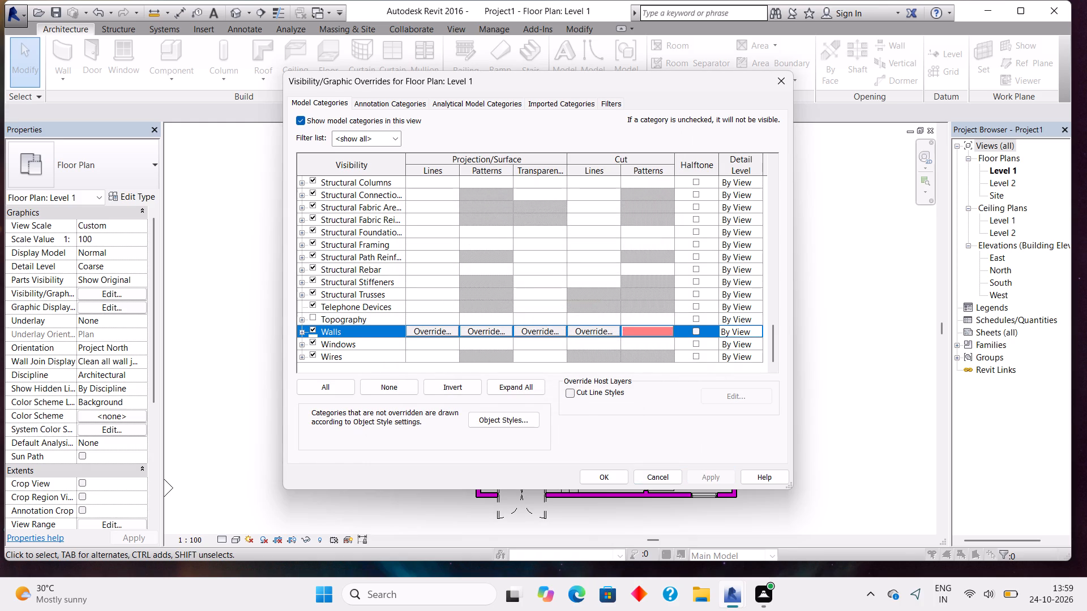
left_click(611, 479)
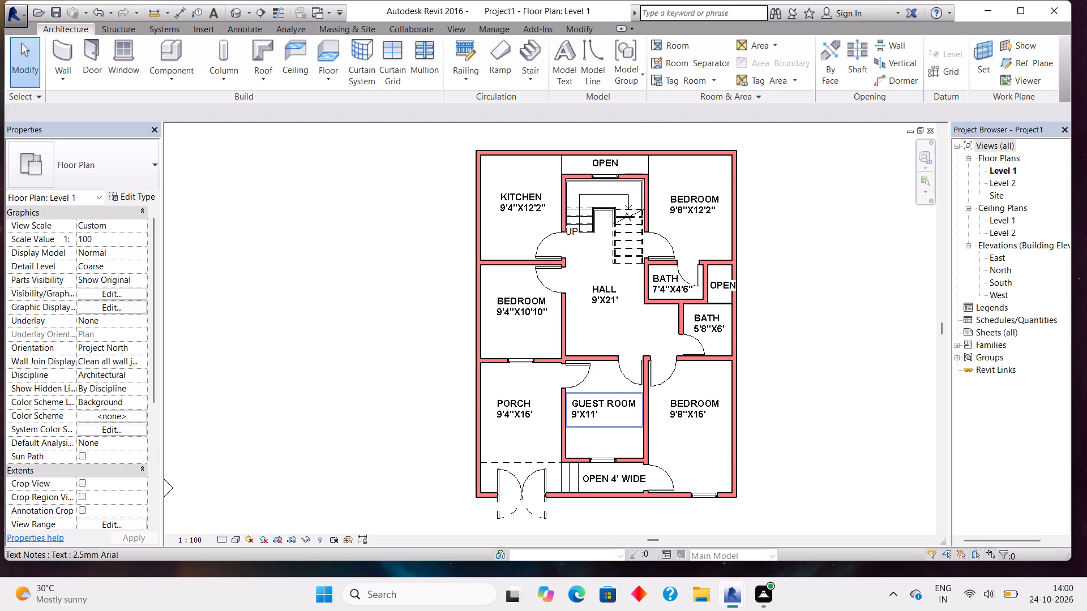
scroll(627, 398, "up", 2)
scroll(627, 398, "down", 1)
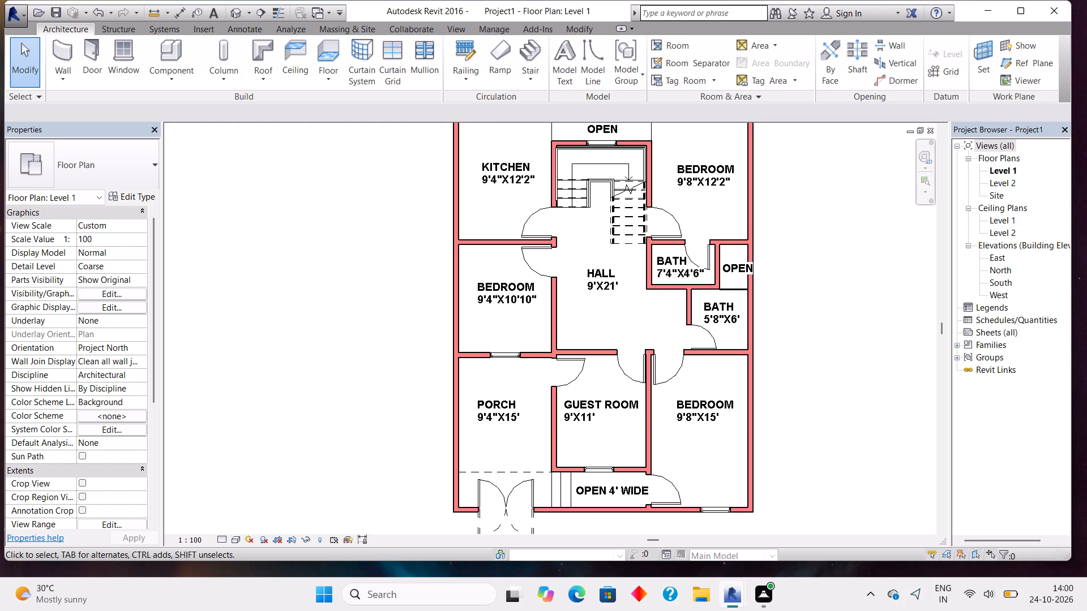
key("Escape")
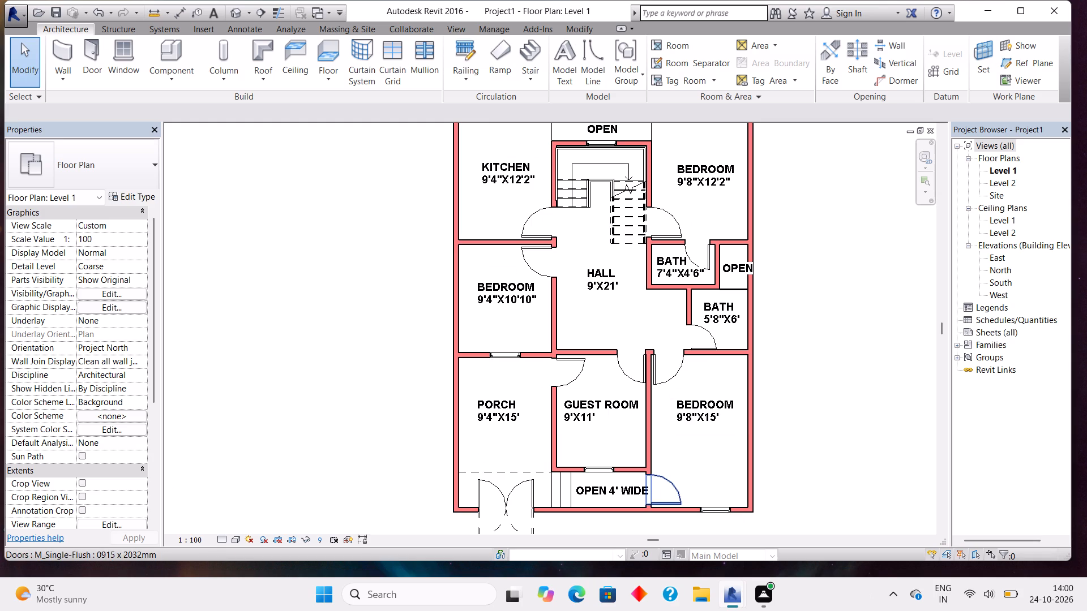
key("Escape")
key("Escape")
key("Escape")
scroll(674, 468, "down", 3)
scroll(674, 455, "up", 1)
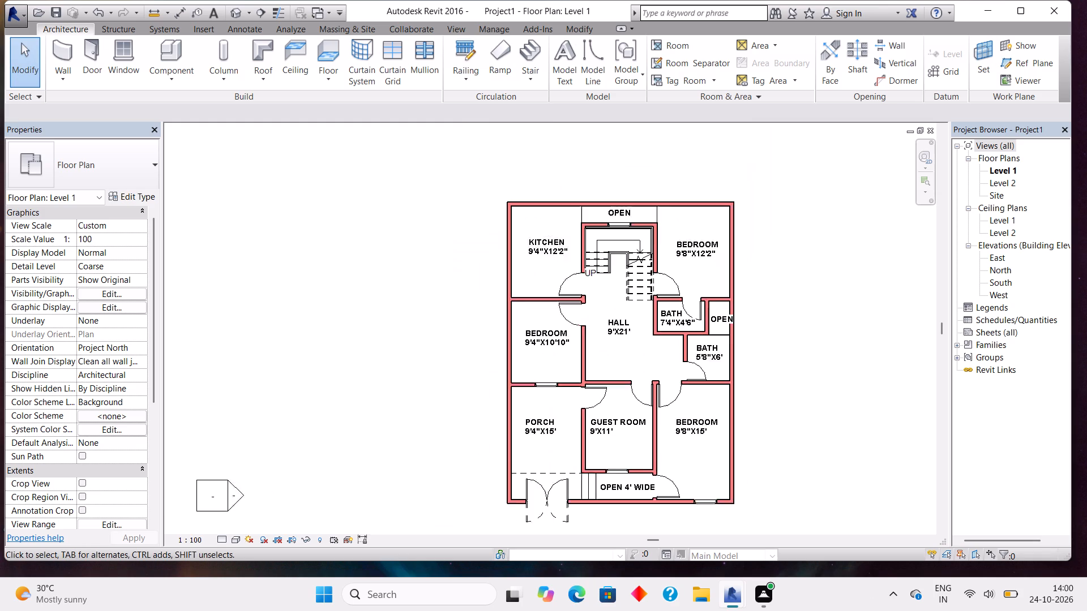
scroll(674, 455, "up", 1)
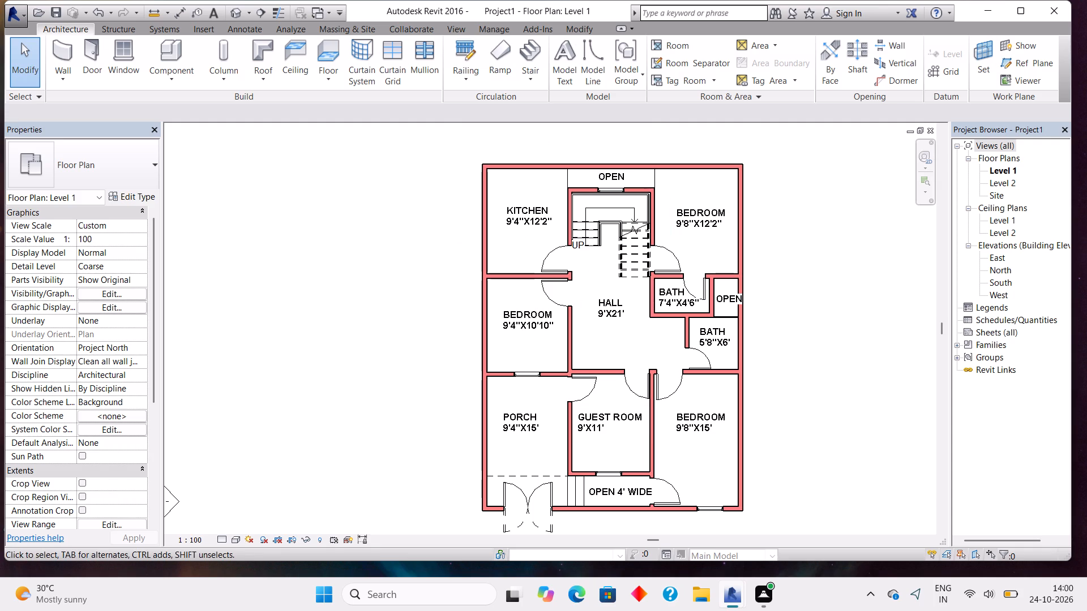
Save the project in the Documents folder under the file name R44.
left_click(50, 15)
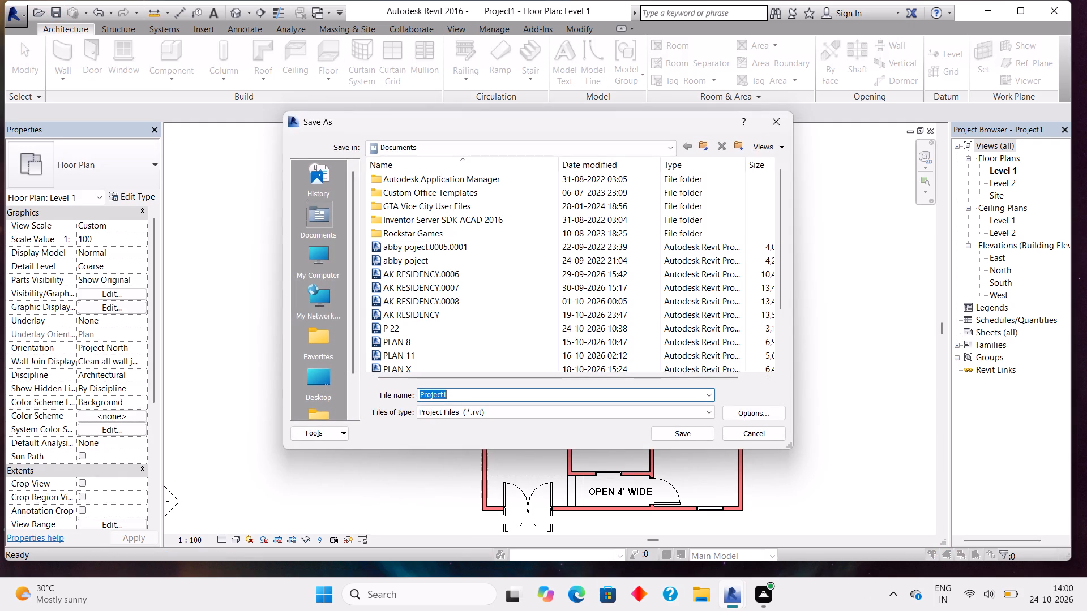
key("BackSpace")
type("R44")
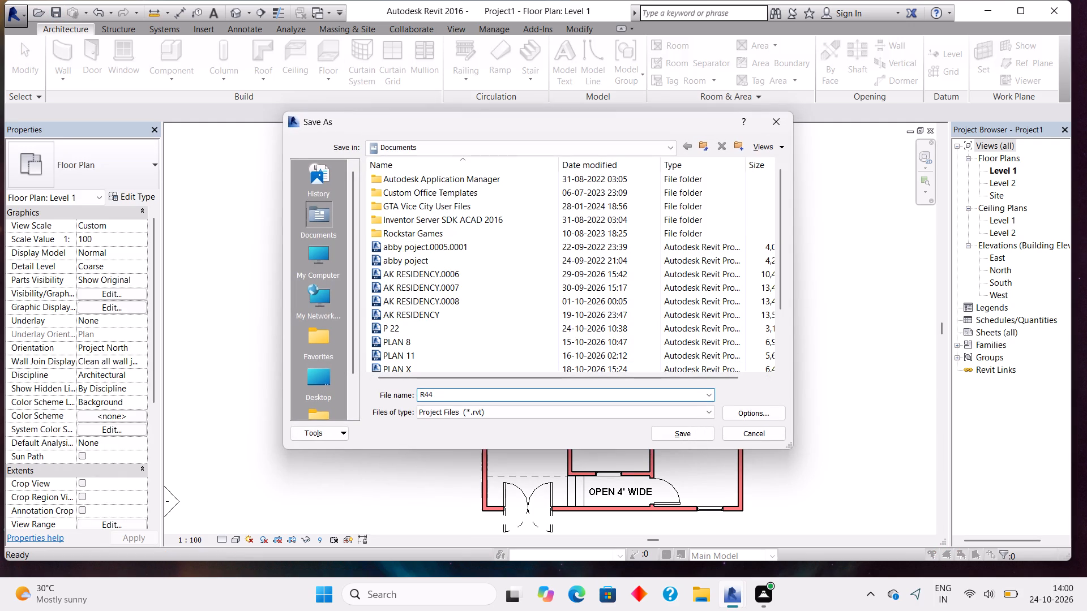
scroll(498, 251, "down", 8)
scroll(498, 279, "up", 3)
scroll(498, 279, "down", 2)
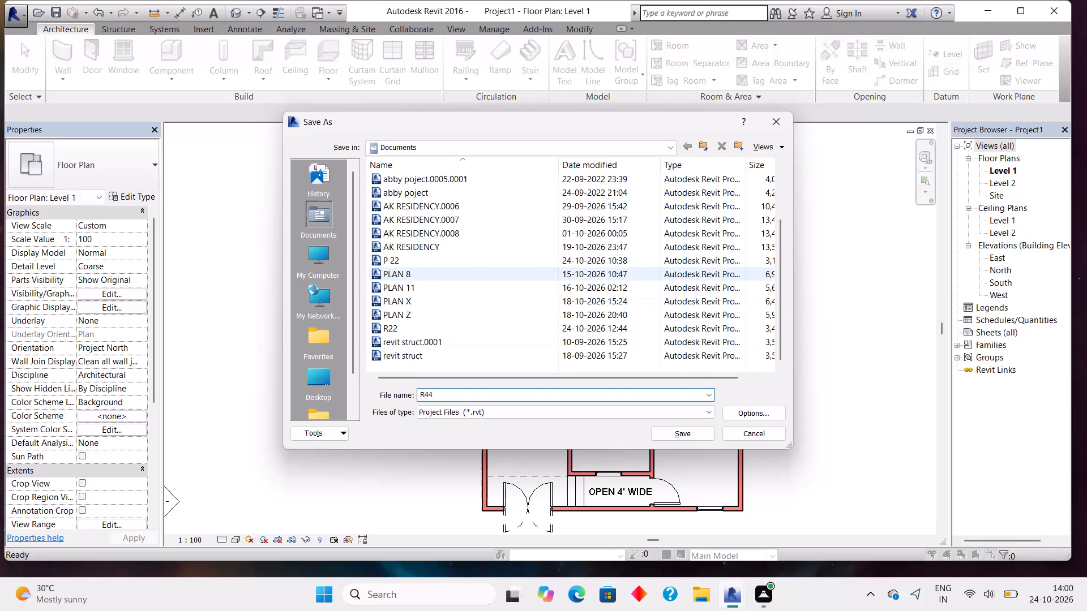
scroll(498, 279, "down", 6)
left_click(683, 429)
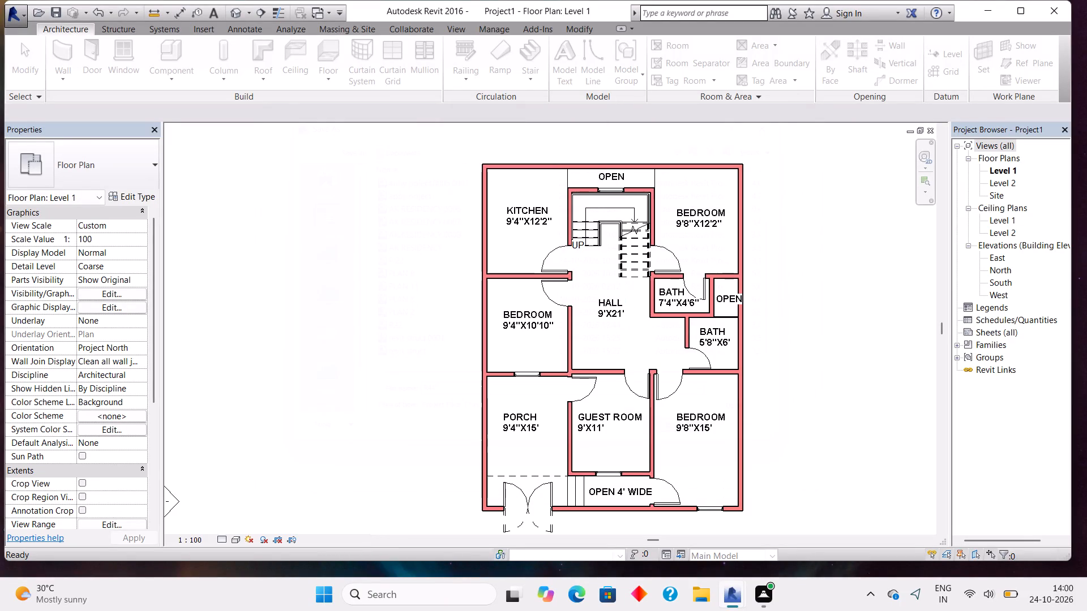